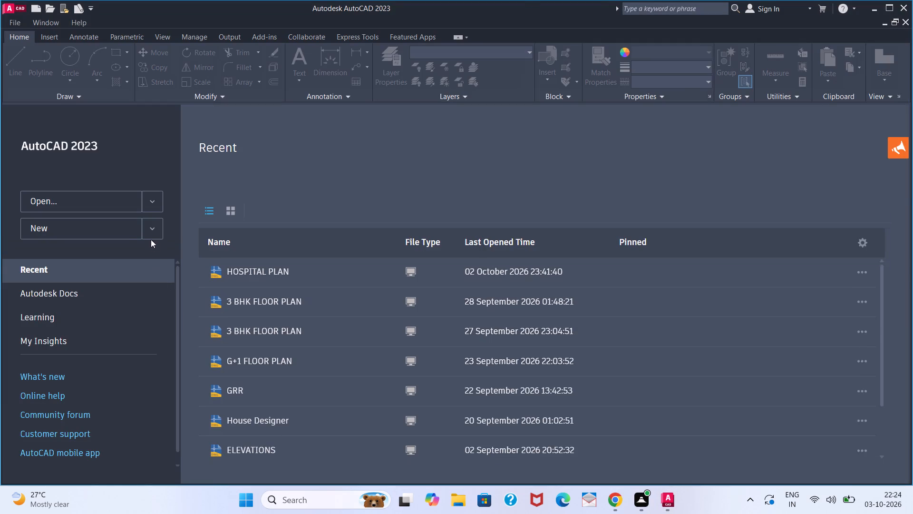
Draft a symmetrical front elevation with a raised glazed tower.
Create a new blank drawing.
{"action": "left_click", "coordinate": [134, 232]}
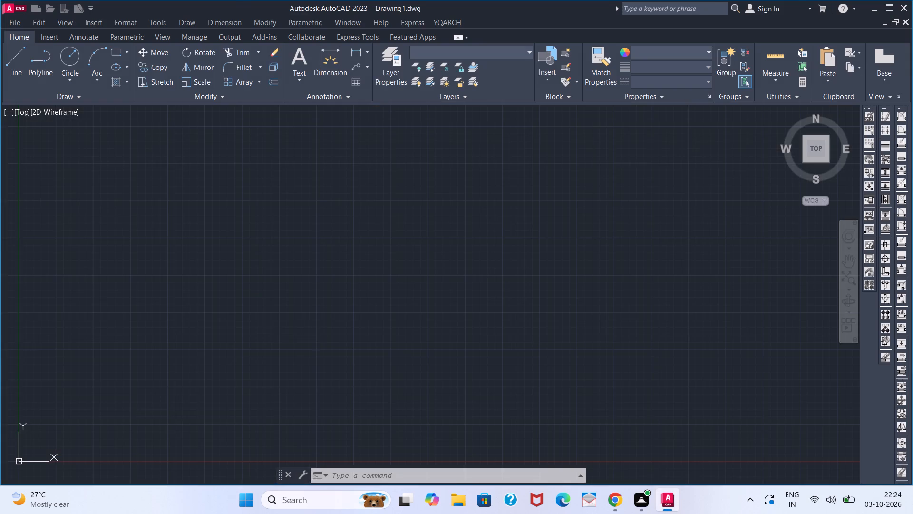
Set the drawing's length units to Engineering with a precision of 0'-0".
{"action": "type", "text": "UN"}
{"action": "key", "text": "Return"}
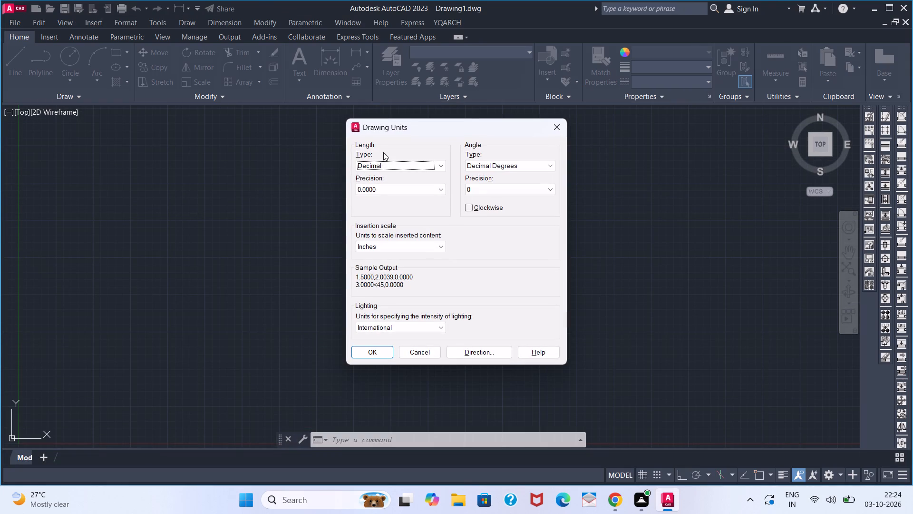
{"action": "left_click", "coordinate": [387, 164]}
{"action": "left_click", "coordinate": [387, 191]}
{"action": "left_click", "coordinate": [387, 190]}
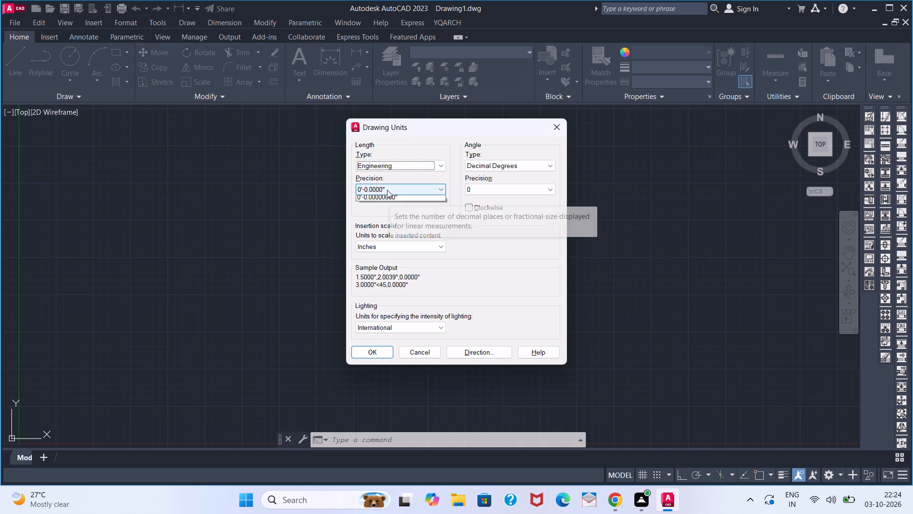
{"action": "left_click", "coordinate": [387, 198]}
{"action": "left_click", "coordinate": [385, 359]}
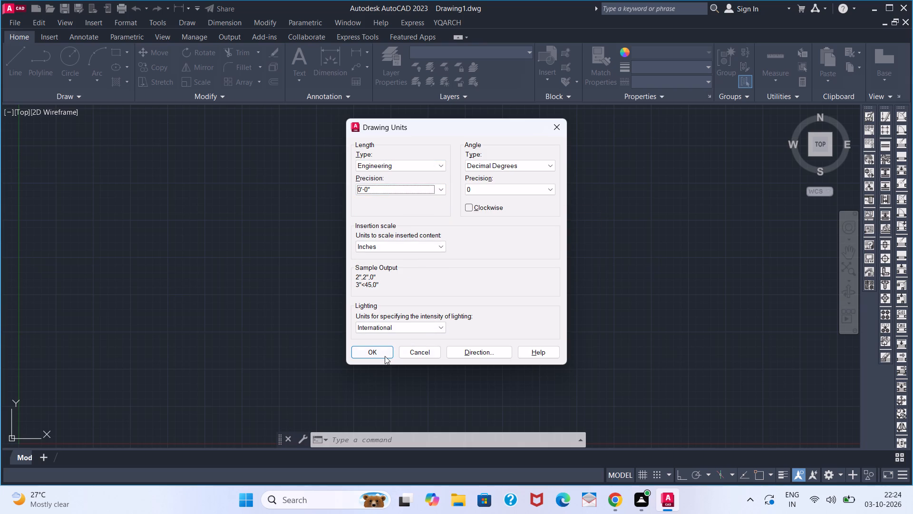
{"action": "left_click", "coordinate": [385, 356]}
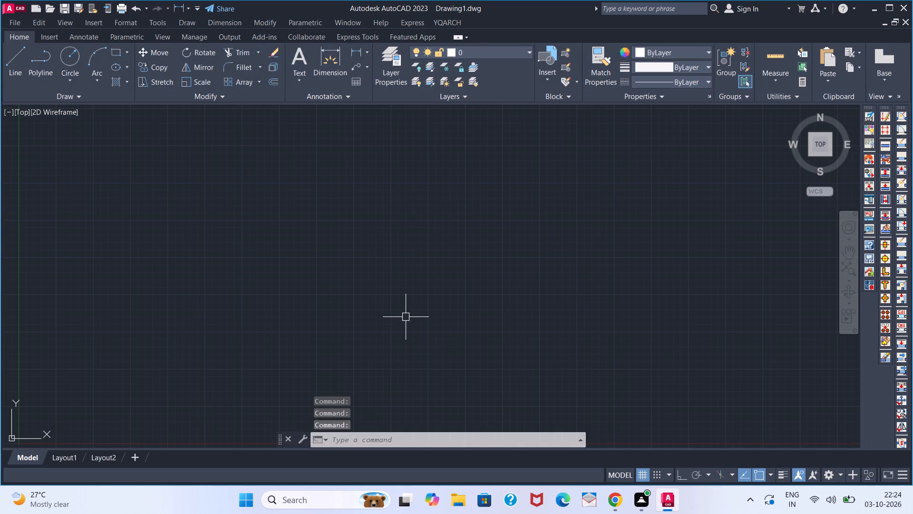
Set the model space limits from 0,0 to 100',100'.
{"action": "type", "text": "LIM"}
{"action": "key", "text": "Return"}
{"action": "type", "text": "0,"}
{"action": "key", "text": "0"}
{"action": "key", "text": "Return"}
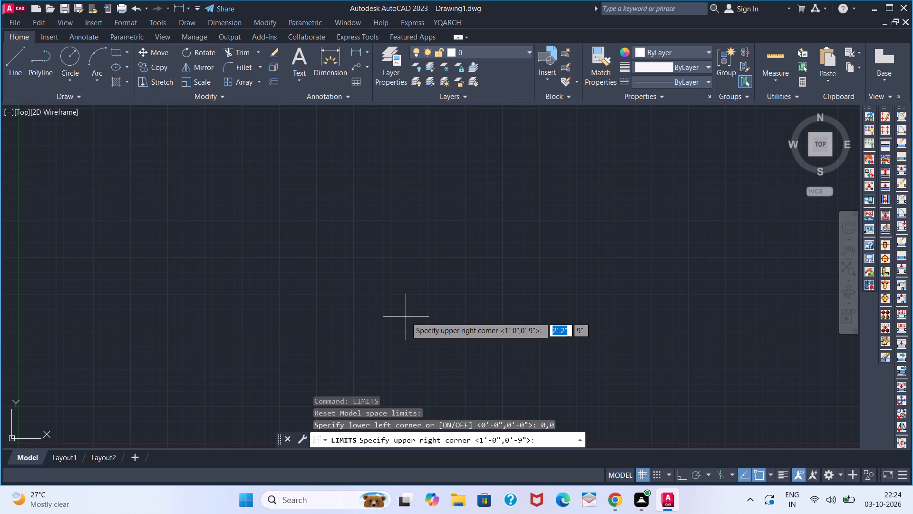
{"action": "type", "text": "100'"}
{"action": "type", "text": ",100'"}
{"action": "key", "text": "Return"}
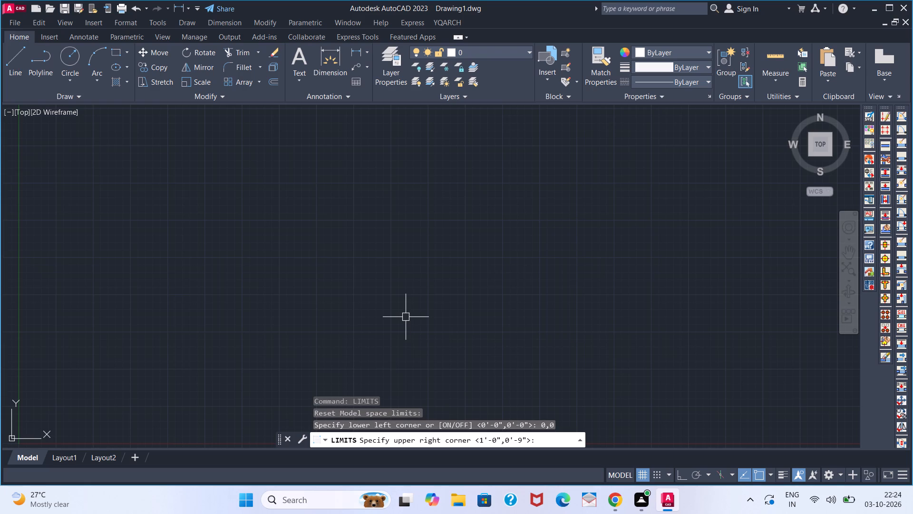
{"action": "key", "text": "z"}
{"action": "key", "text": "Return"}
{"action": "key", "text": "a"}
{"action": "key", "text": "Return"}
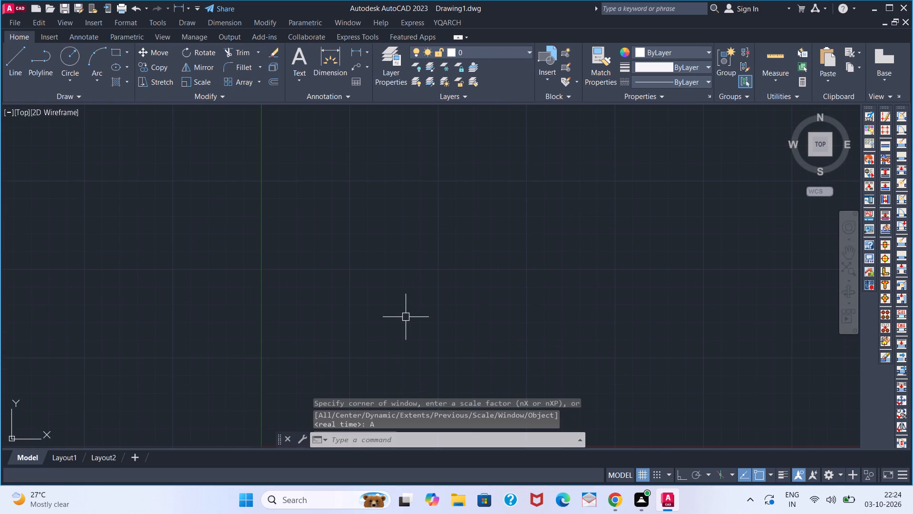
Turn on log file recording with LOGFILEON.
{"action": "type", "text": "LOG"}
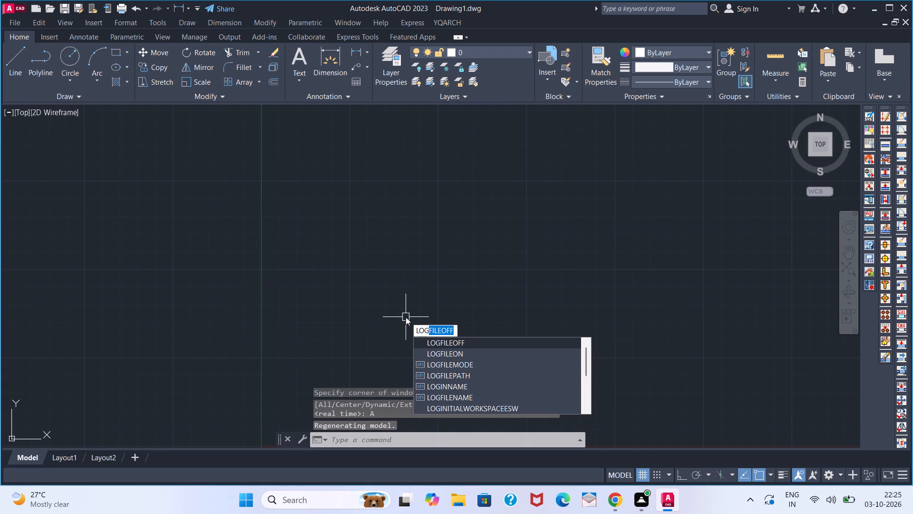
{"action": "key", "text": "Down"}
{"action": "key", "text": "Return"}
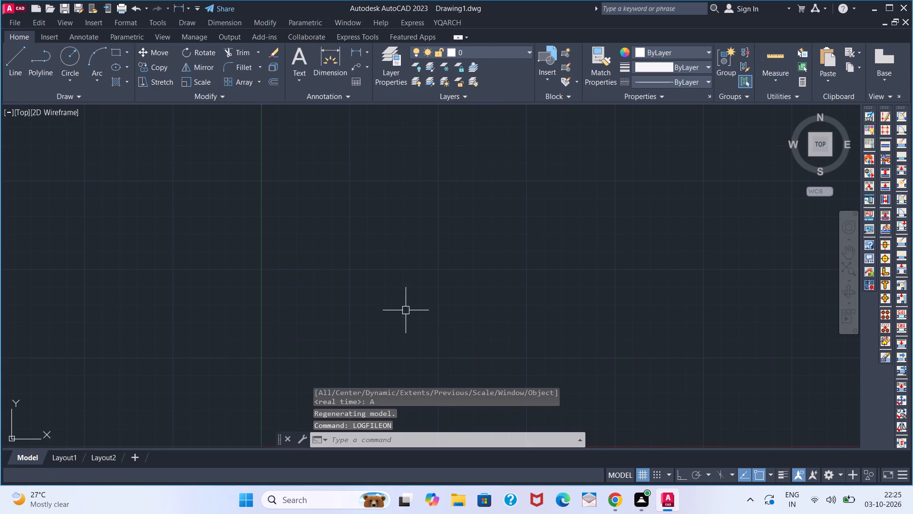
Modify the Standard dimension style's primary units to the Engineering format with a precision of 0'-0".
{"action": "left_click", "coordinate": [354, 97]}
{"action": "left_click", "coordinate": [287, 125]}
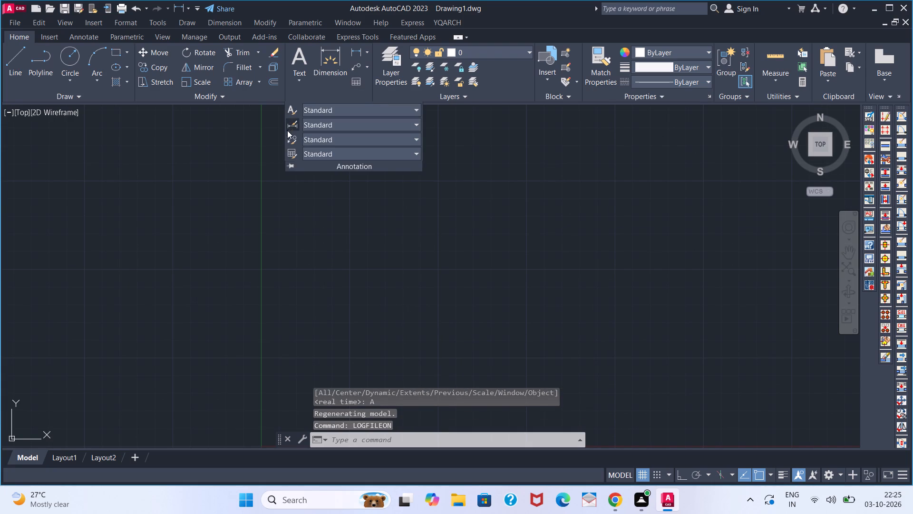
{"action": "left_click", "coordinate": [580, 226]}
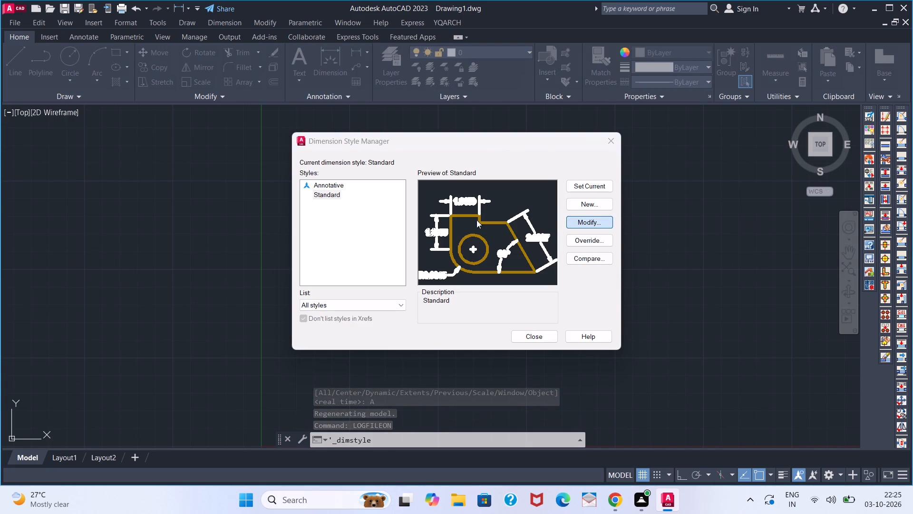
{"action": "left_click", "coordinate": [412, 140]}
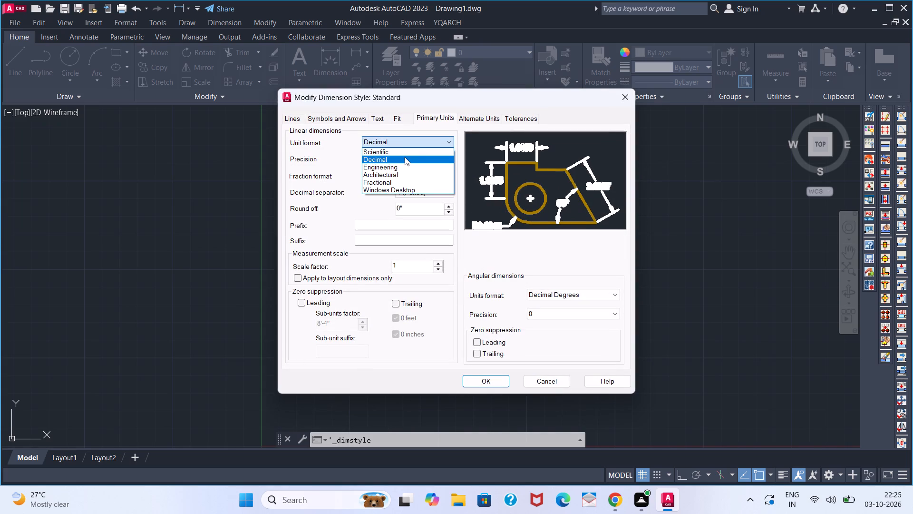
{"action": "left_click", "coordinate": [405, 157]}
{"action": "left_click", "coordinate": [404, 145]}
{"action": "left_click", "coordinate": [404, 169]}
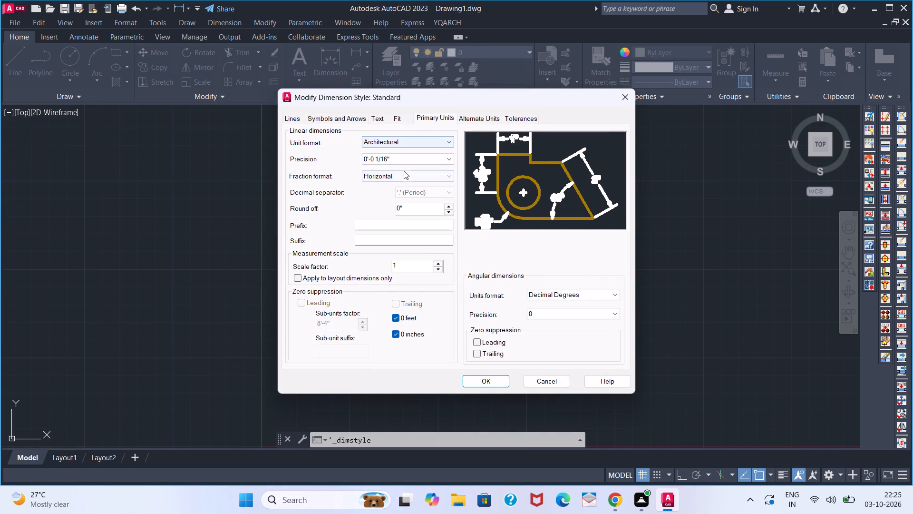
{"action": "left_click", "coordinate": [403, 145]}
{"action": "left_click", "coordinate": [402, 160]}
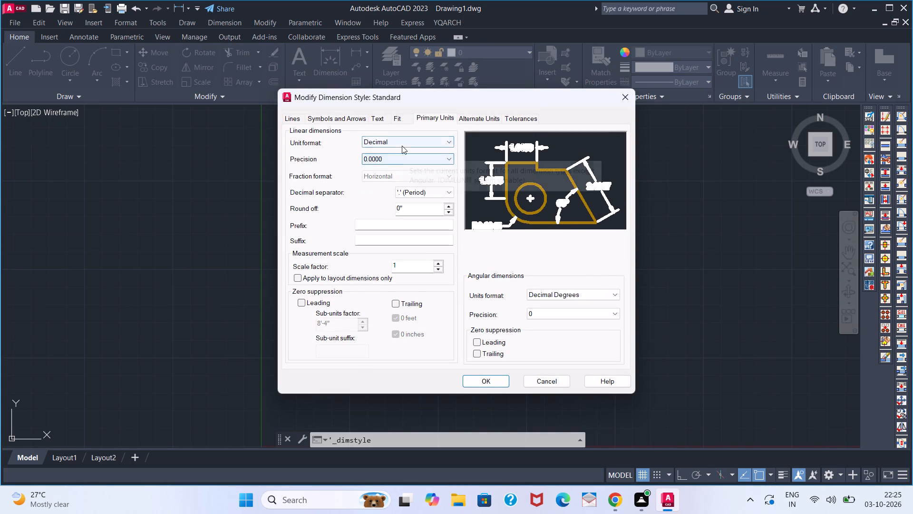
{"action": "left_click", "coordinate": [402, 146]}
{"action": "left_click", "coordinate": [401, 167]}
{"action": "left_click", "coordinate": [401, 163]}
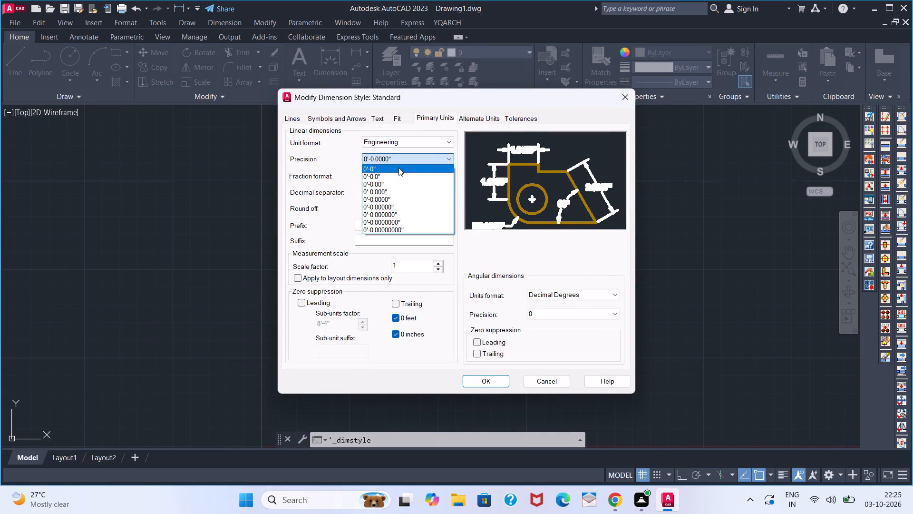
{"action": "left_click", "coordinate": [398, 168]}
Set the Standard dimension style's text height to 10" and apply the style changes.
{"action": "left_click", "coordinate": [375, 111]}
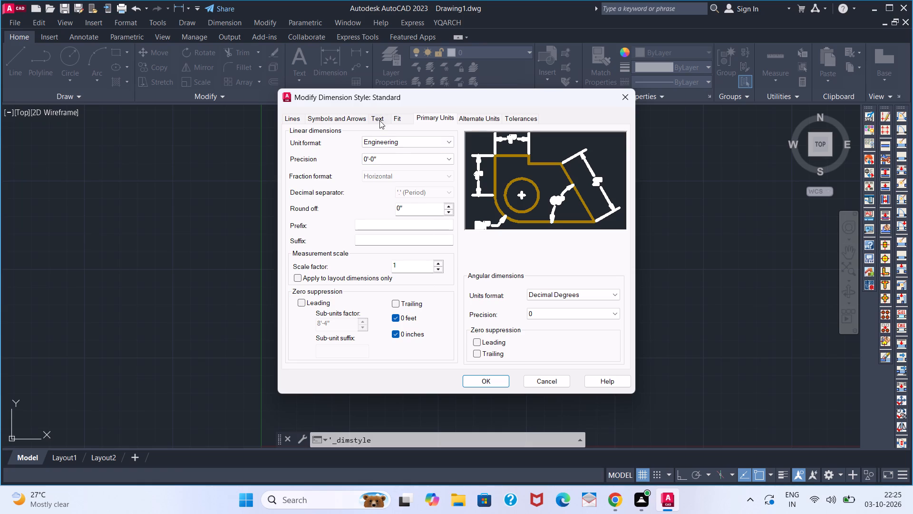
{"action": "left_click", "coordinate": [379, 120]}
{"action": "left_click_drag", "start_coordinate": [433, 202], "coordinate": [316, 206]}
{"action": "type", "text": "10"}
{"action": "key", "text": "Return"}
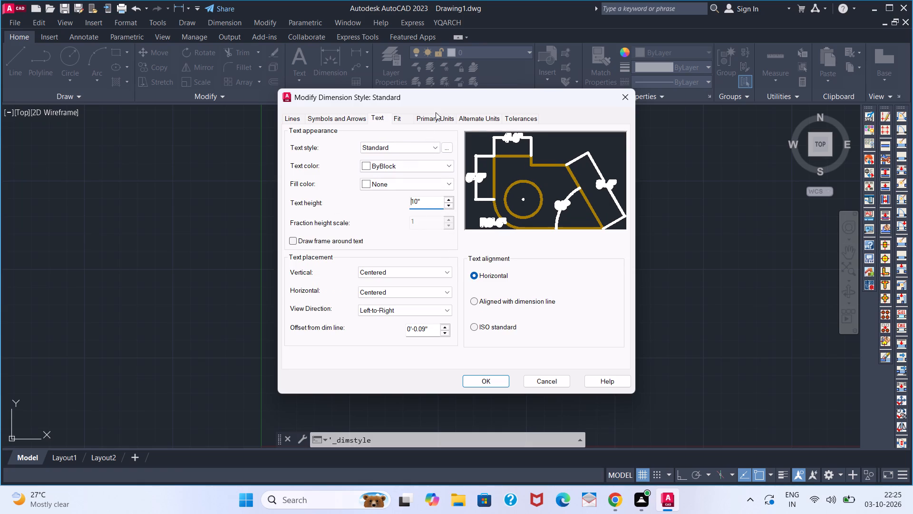
{"action": "left_click", "coordinate": [436, 112]}
{"action": "left_click", "coordinate": [443, 120]}
{"action": "left_click", "coordinate": [492, 384]}
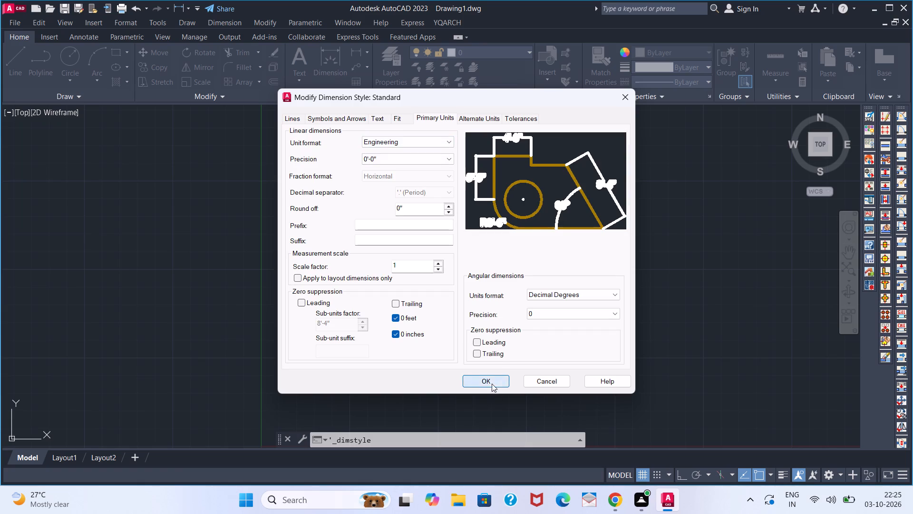
Make the Standard dimension style current and close the Dimension Style Manager.
{"action": "left_click", "coordinate": [572, 175]}
{"action": "left_click", "coordinate": [576, 184]}
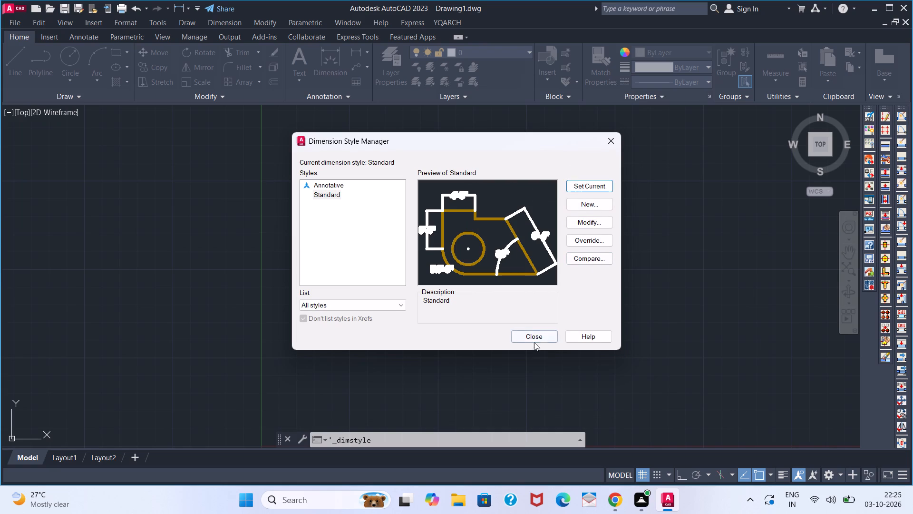
{"action": "left_click", "coordinate": [533, 344]}
{"action": "left_click", "coordinate": [537, 334]}
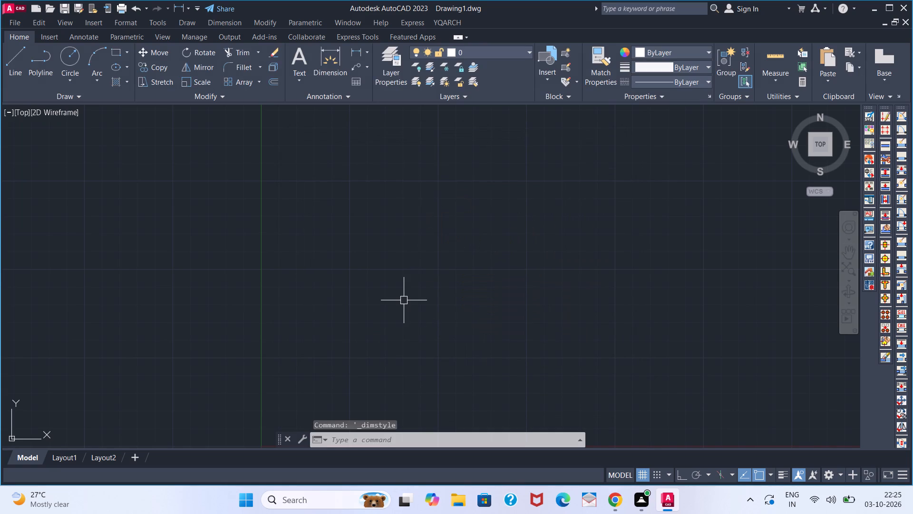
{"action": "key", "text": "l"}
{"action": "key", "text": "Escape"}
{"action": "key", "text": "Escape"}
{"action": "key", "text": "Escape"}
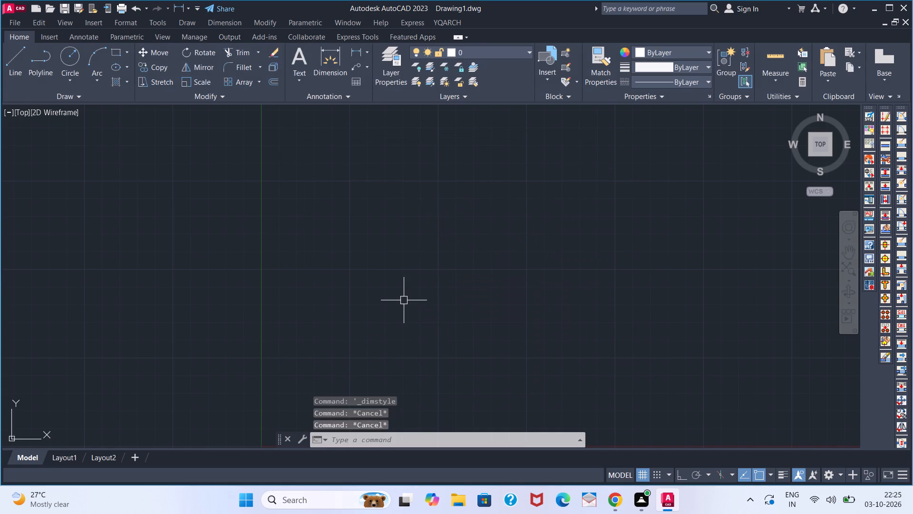
Draw a horizontal construction line across the lower part of the drawing area.
{"action": "type", "text": "XL"}
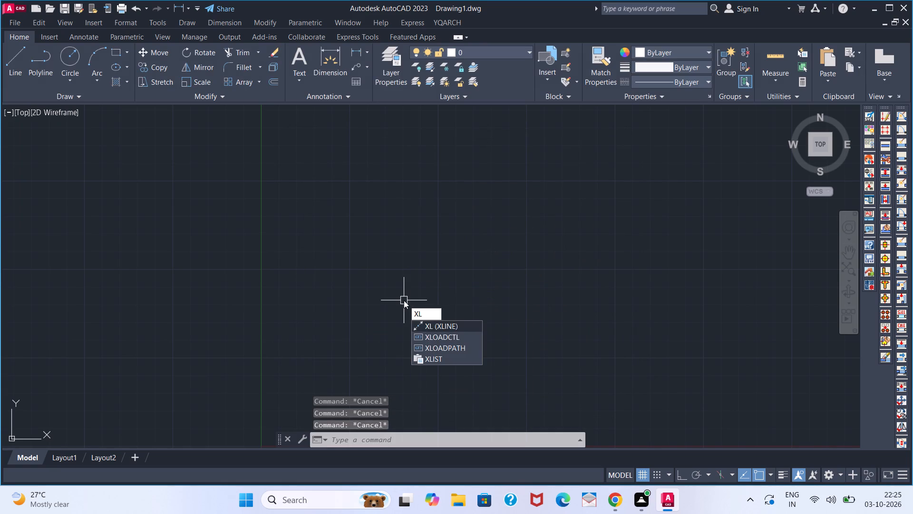
{"action": "key", "text": "Return"}
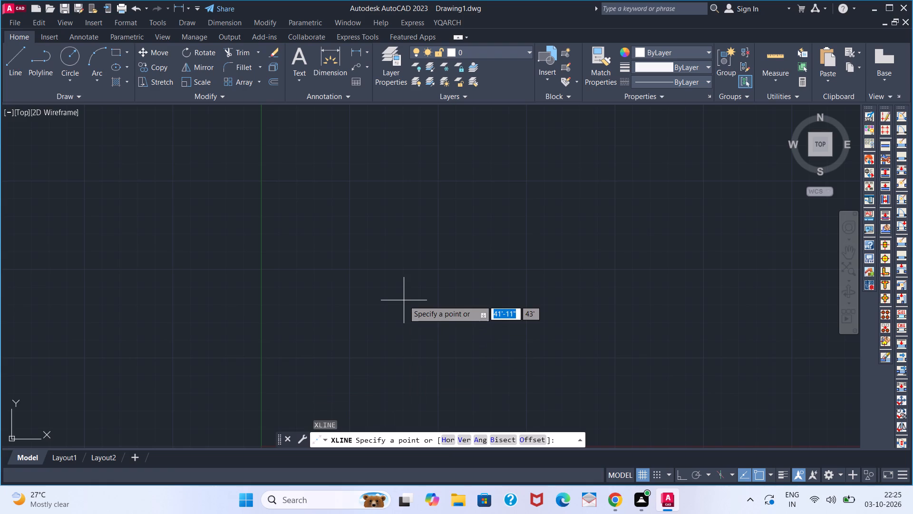
{"action": "key", "text": "h"}
{"action": "key", "text": "Return"}
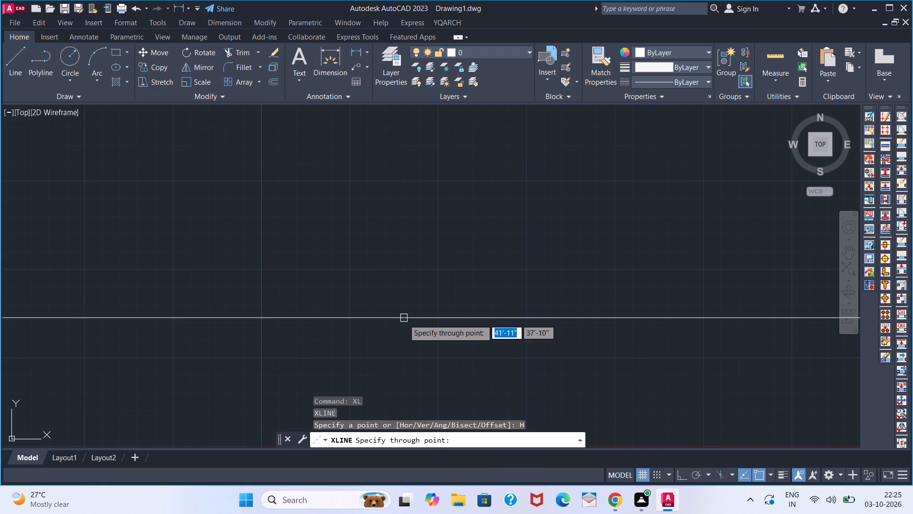
{"action": "left_click", "coordinate": [400, 379]}
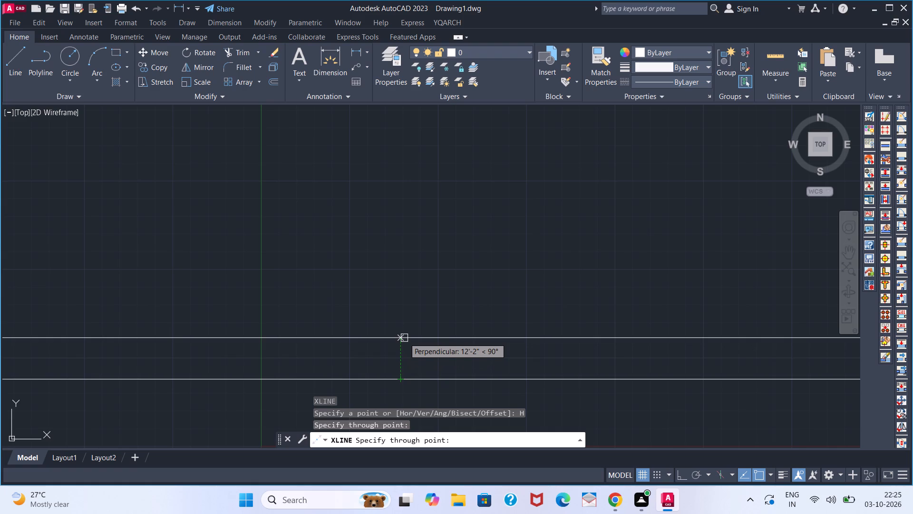
Switch from the drawing to another open window.
{"action": "key", "text": "alt+Tab"}
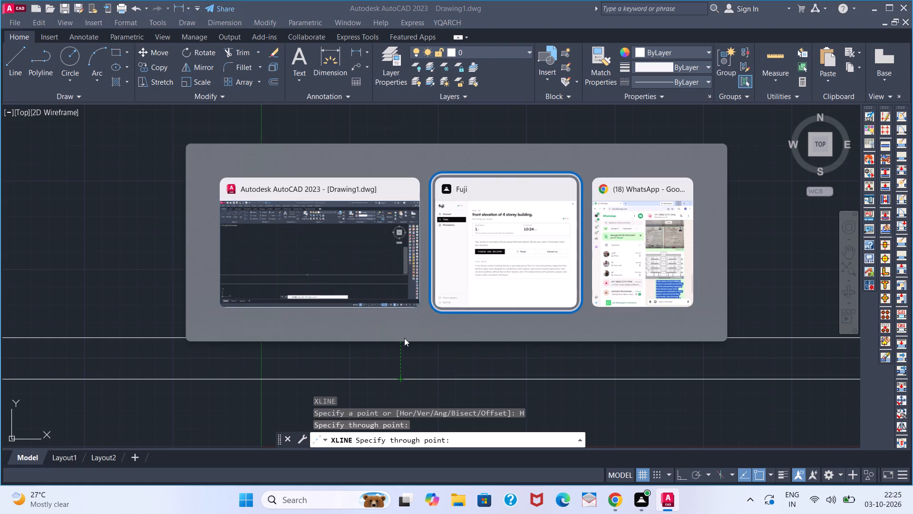
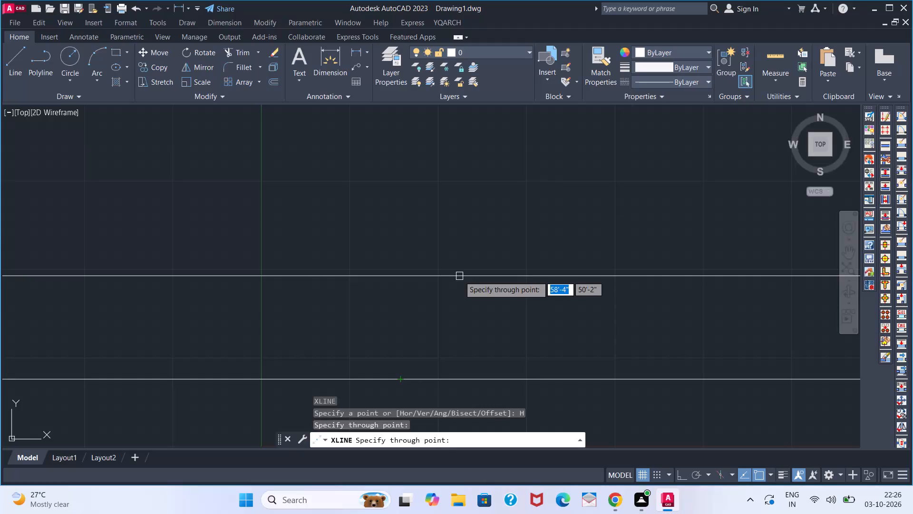
Add a second horizontal construction line above the first, using a through-point distance of 10', and end the construction line command.
{"action": "type", "text": "10'"}
{"action": "key", "text": "Return"}
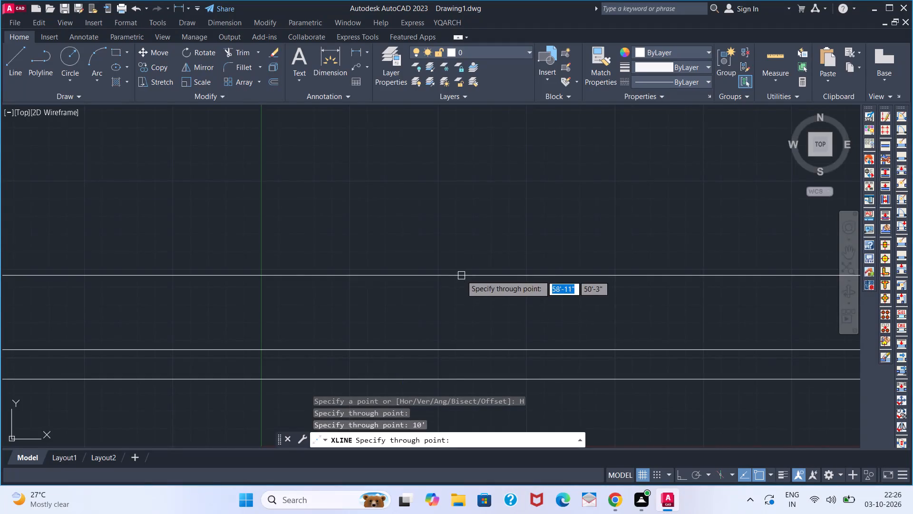
{"action": "scroll", "coordinate": [495, 241], "scroll_direction": "up", "scroll_amount": 1}
{"action": "scroll", "coordinate": [517, 344], "scroll_direction": "down", "scroll_amount": 3}
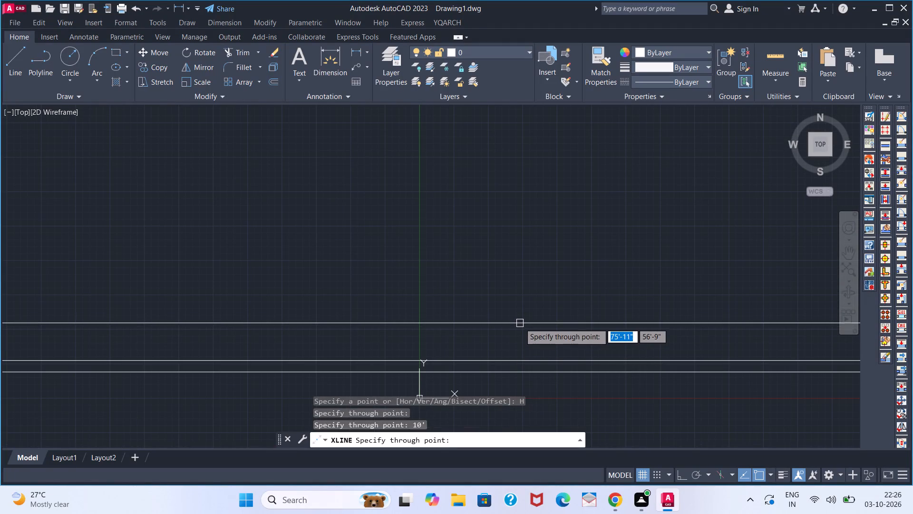
{"action": "key", "text": "space"}
Set the Offset distance to 10' and try to offset the upper horizontal construction line.
{"action": "middle_click_drag", "start_coordinate": [518, 367], "coordinate": [452, 363]}
{"action": "middle_click", "coordinate": [452, 363]}
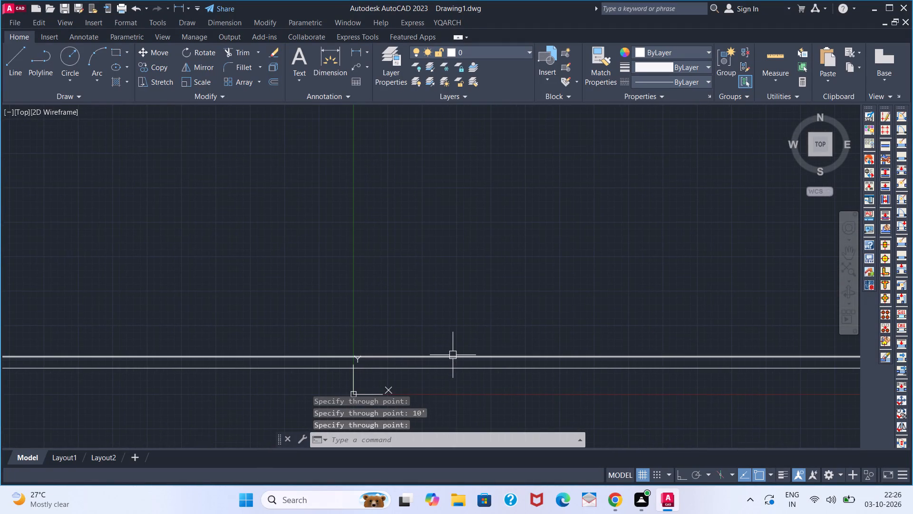
{"action": "key", "text": "o"}
{"action": "key", "text": "Return"}
{"action": "key", "text": "1"}
{"action": "key", "text": "0"}
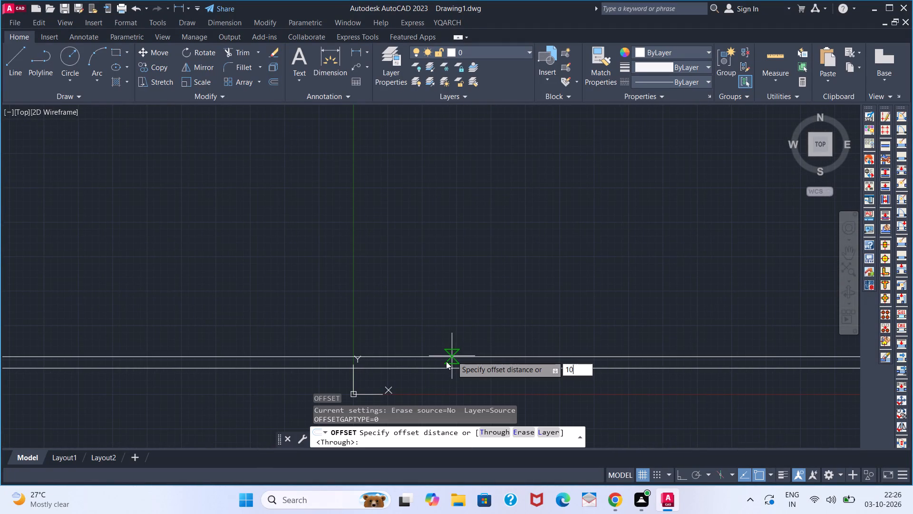
{"action": "key", "text": "apostrophe"}
{"action": "key", "text": "Return"}
{"action": "left_click", "coordinate": [452, 356]}
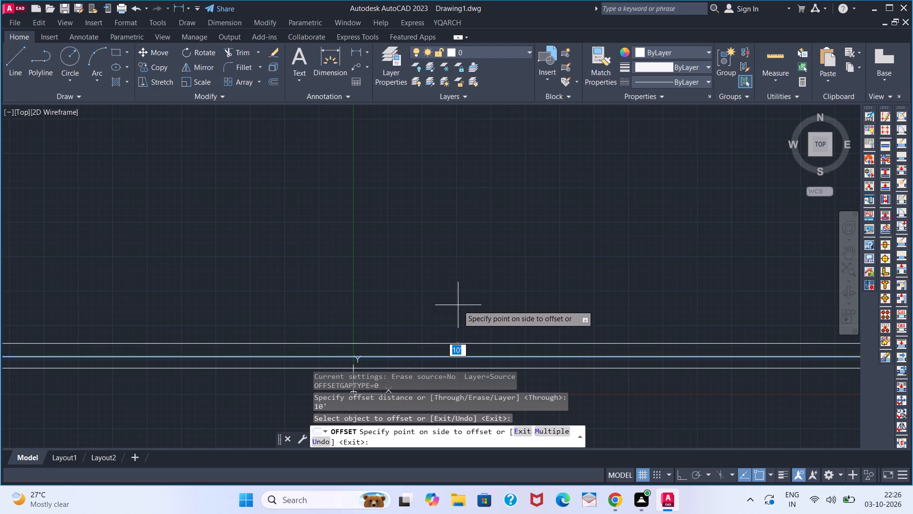
{"action": "key", "text": "Return"}
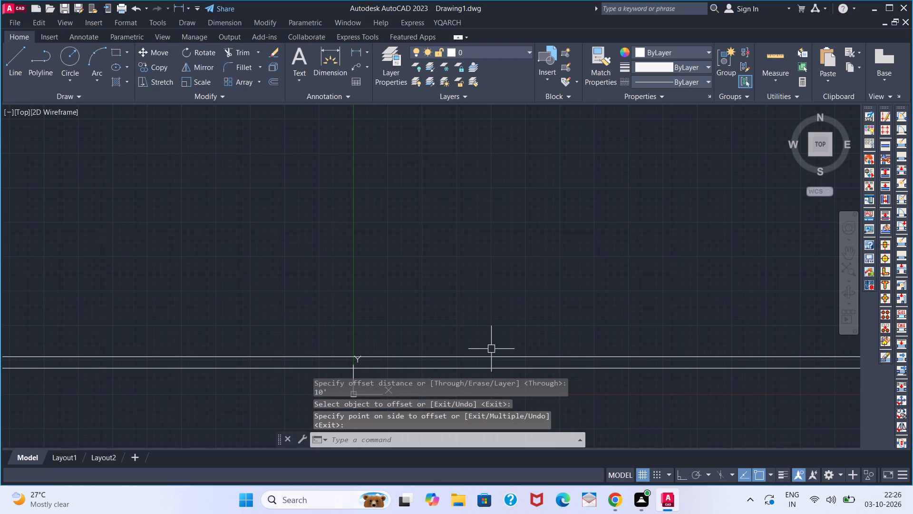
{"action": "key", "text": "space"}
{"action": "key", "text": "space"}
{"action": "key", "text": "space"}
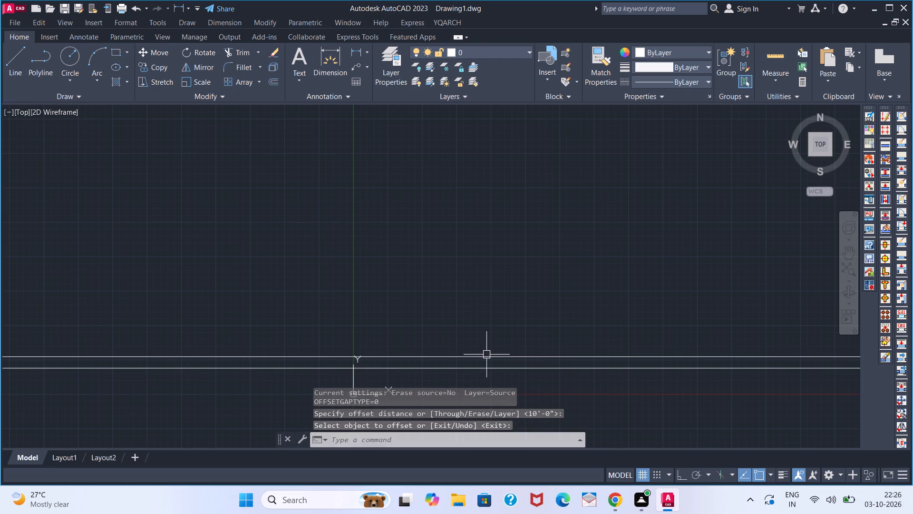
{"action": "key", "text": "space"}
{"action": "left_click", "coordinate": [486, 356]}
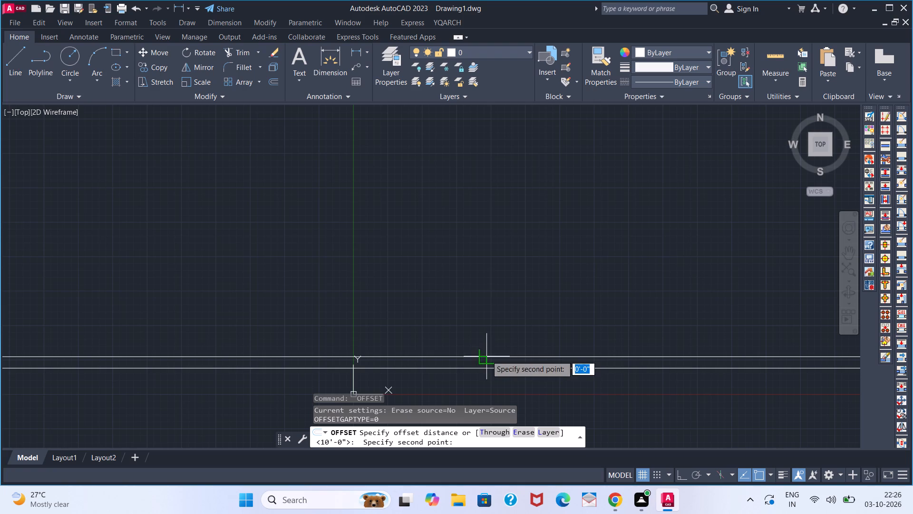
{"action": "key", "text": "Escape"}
Offset the upper horizontal construction line upward by the 10' distance to add a third level line.
{"action": "key", "text": "space"}
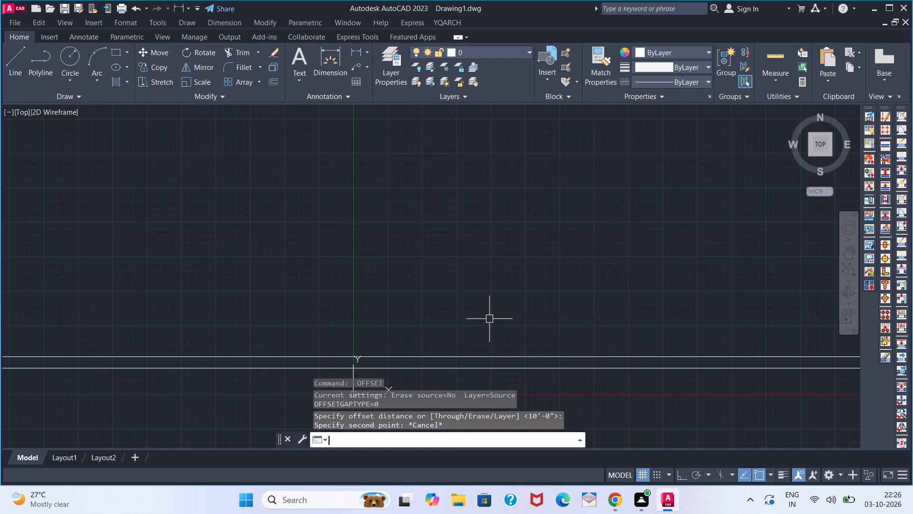
{"action": "key", "text": "space"}
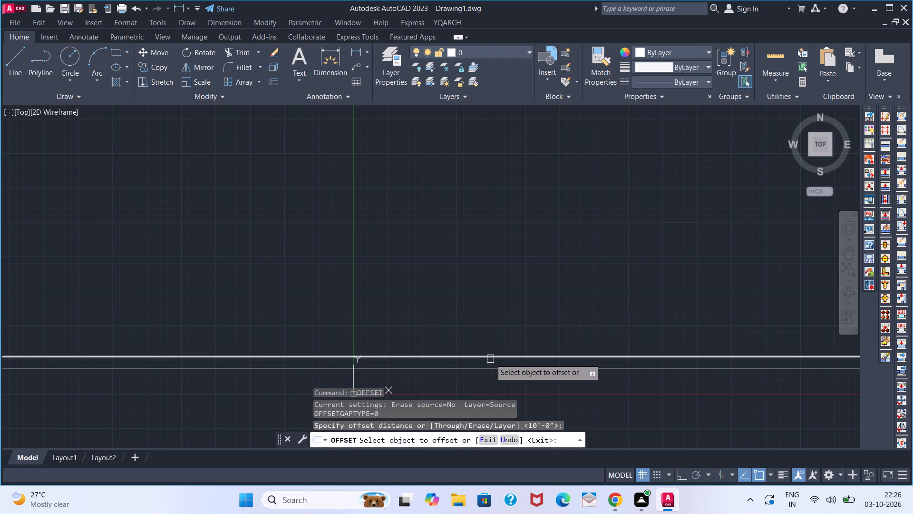
{"action": "scroll", "coordinate": [490, 359], "scroll_direction": "up", "scroll_amount": 2}
{"action": "left_click", "coordinate": [492, 356]}
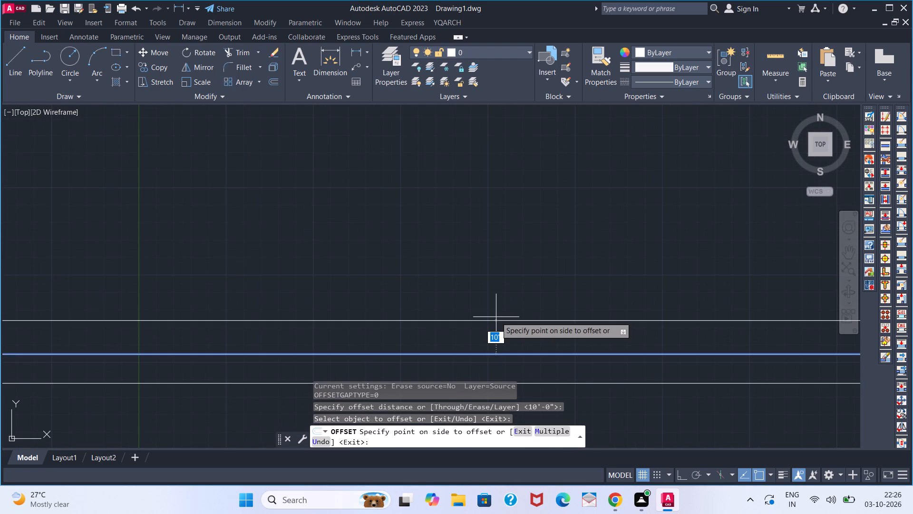
{"action": "left_click", "coordinate": [496, 317]}
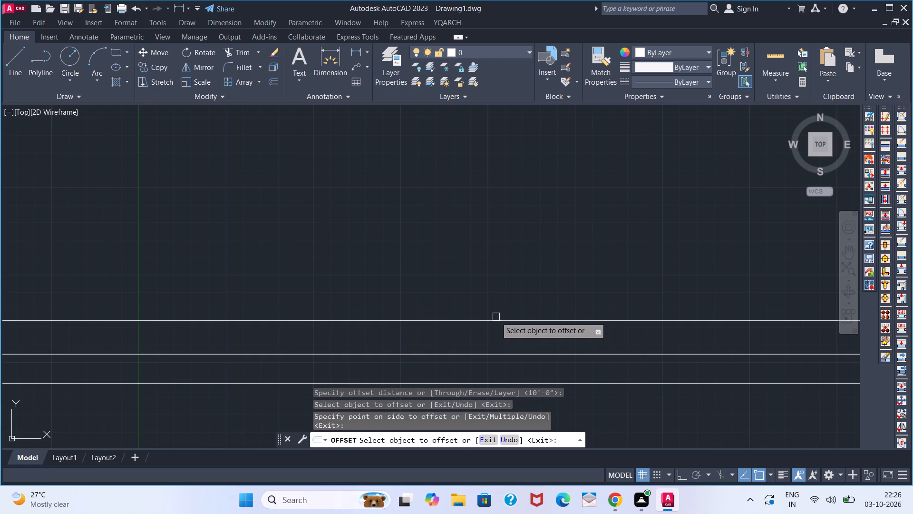
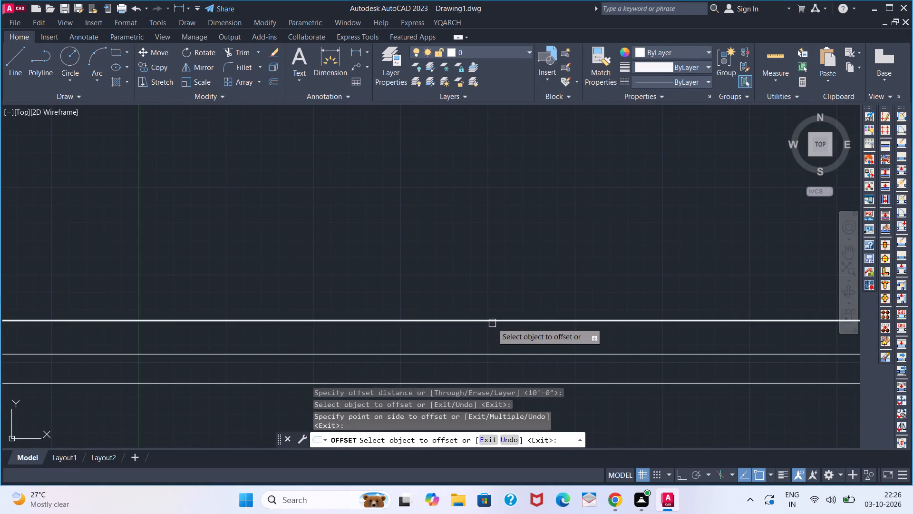
Offset the topmost horizontal construction line upward three times in succession at 10' spacing, adding three more level lines, and end the Offset command.
{"action": "left_click_drag", "start_coordinate": [492, 323], "coordinate": [492, 318]}
{"action": "left_click", "coordinate": [487, 234]}
{"action": "left_click", "coordinate": [484, 290]}
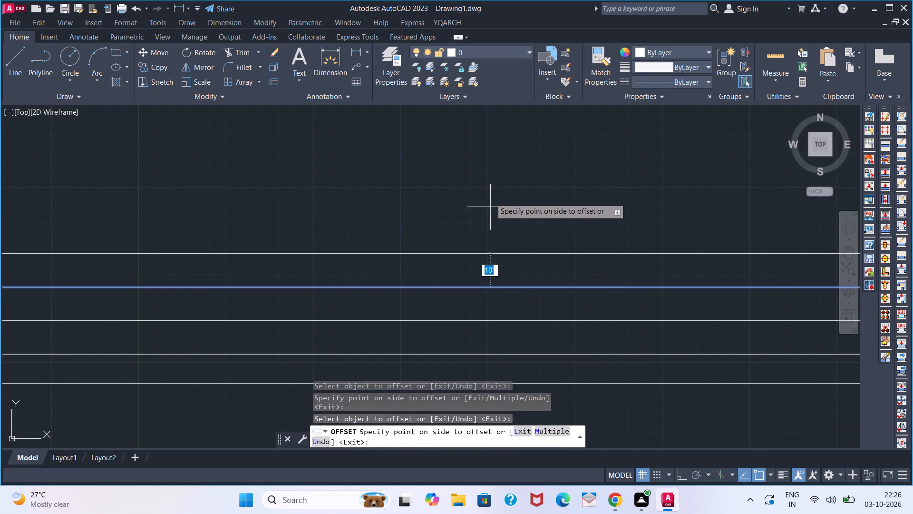
{"action": "left_click", "coordinate": [491, 190]}
{"action": "left_click", "coordinate": [503, 253]}
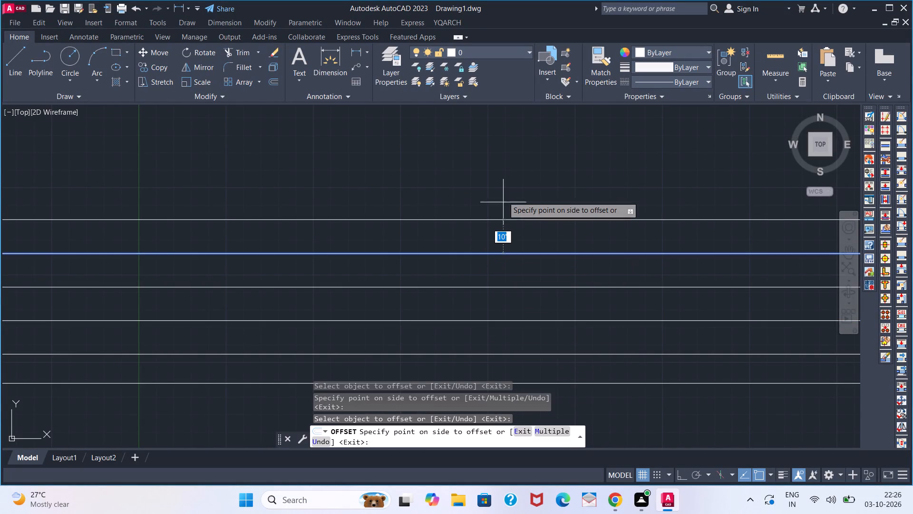
{"action": "left_click", "coordinate": [505, 175]}
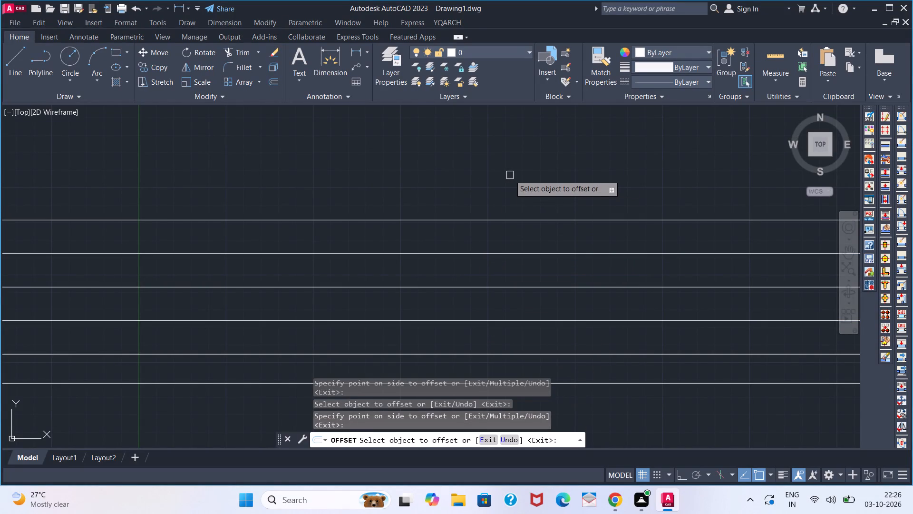
{"action": "key", "text": "space"}
Add a vertical construction line crossing the level lines, through a point on the lowest horizontal line near the drawing's left side.
{"action": "key", "text": "x"}
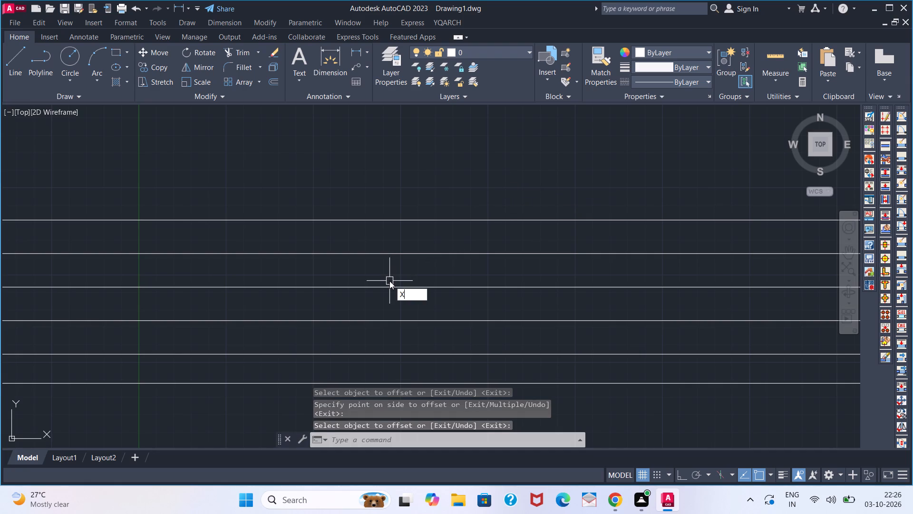
{"action": "key", "text": "l"}
{"action": "key", "text": "Return"}
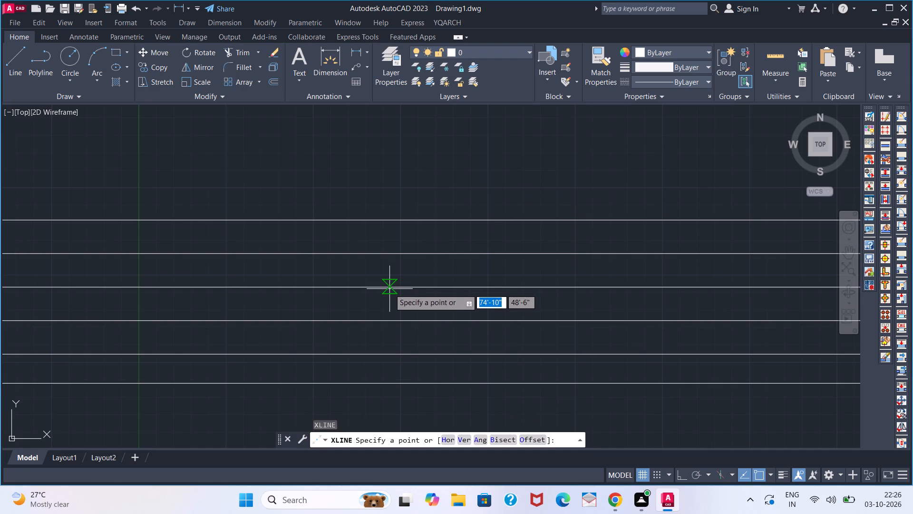
{"action": "type", "text": "V"}
{"action": "key", "text": "space"}
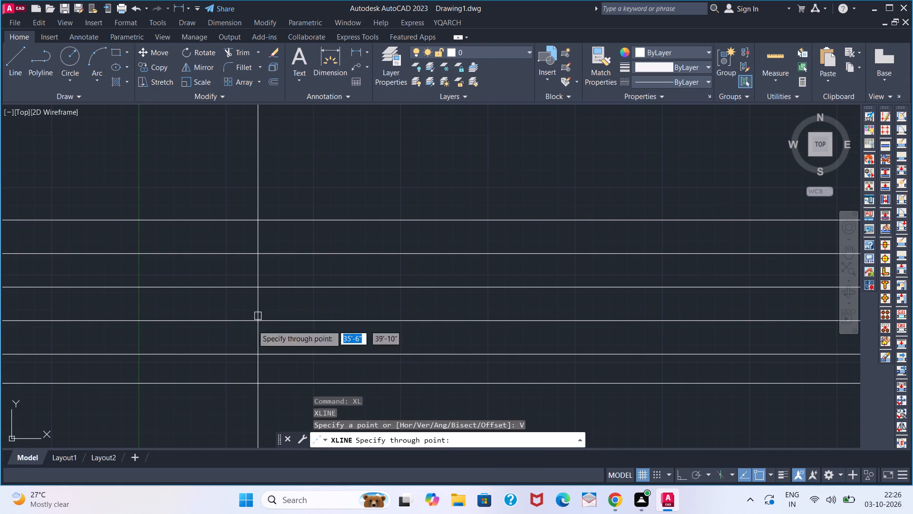
{"action": "left_click", "coordinate": [215, 383]}
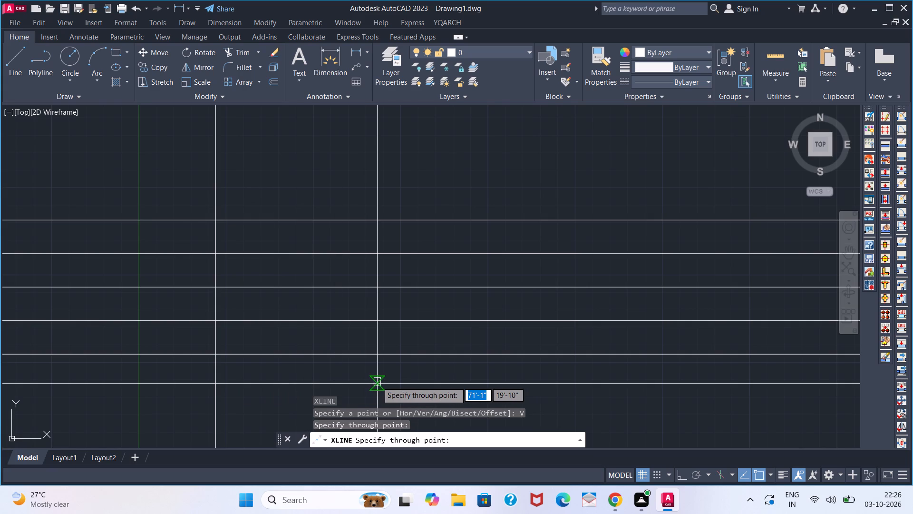
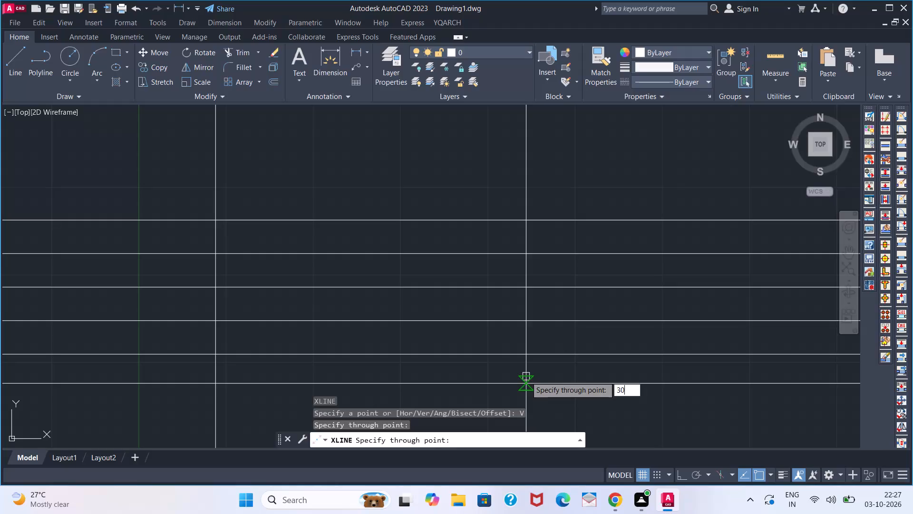
Place a second vertical construction line 30' to the right of the first one and end the construction line command.
{"action": "key", "text": "Return"}
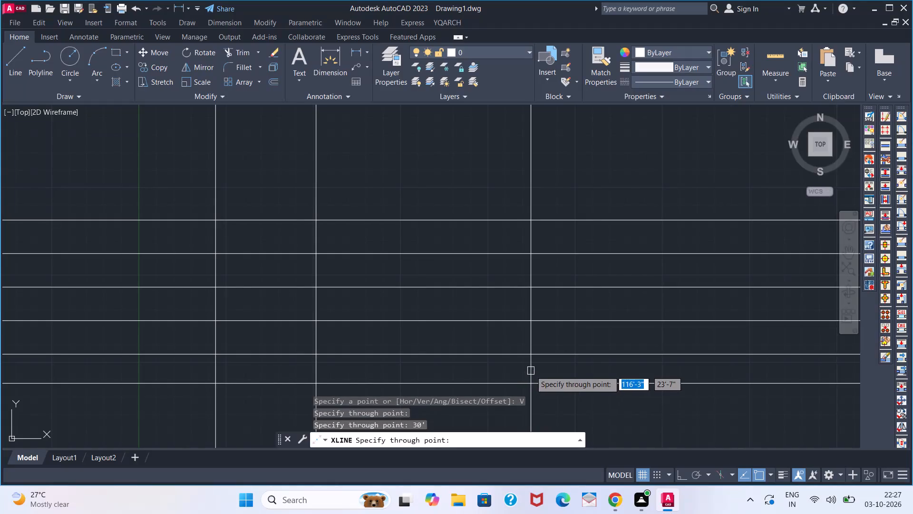
{"action": "key", "text": "space"}
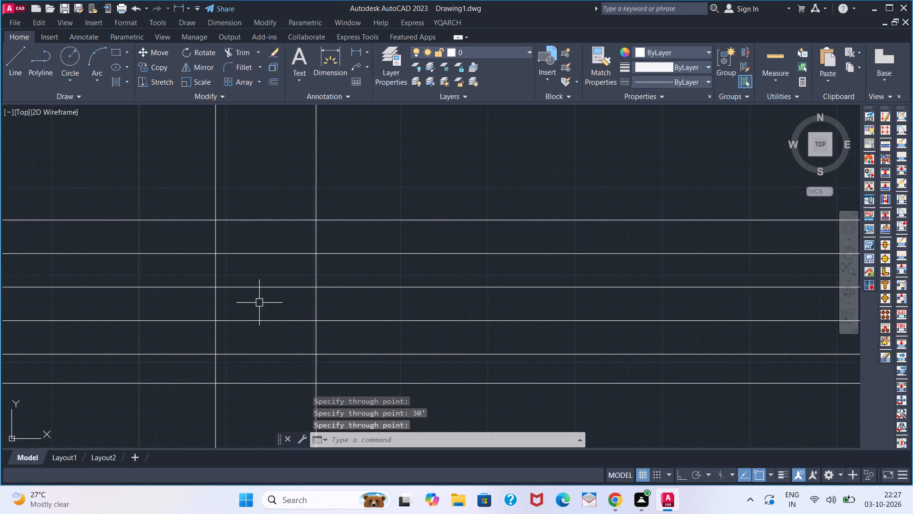
{"action": "key", "text": "r"}
{"action": "key", "text": "Escape"}
Trim the horizontal level lines outside the two vertical lines, on both the left and right sides.
{"action": "key", "text": "t"}
{"action": "key", "text": "r"}
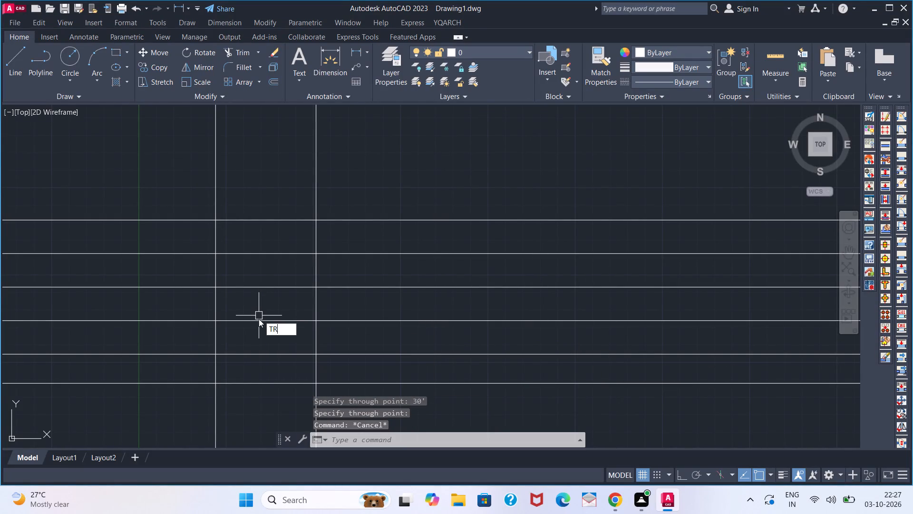
{"action": "key", "text": "space"}
{"action": "left_click", "coordinate": [199, 194]}
{"action": "left_click", "coordinate": [171, 404]}
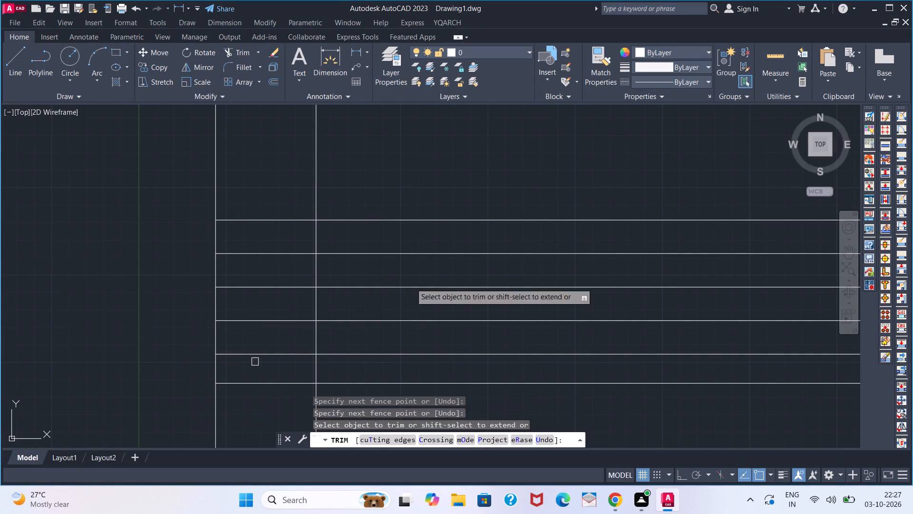
{"action": "left_click", "coordinate": [520, 153]}
{"action": "left_click", "coordinate": [497, 402]}
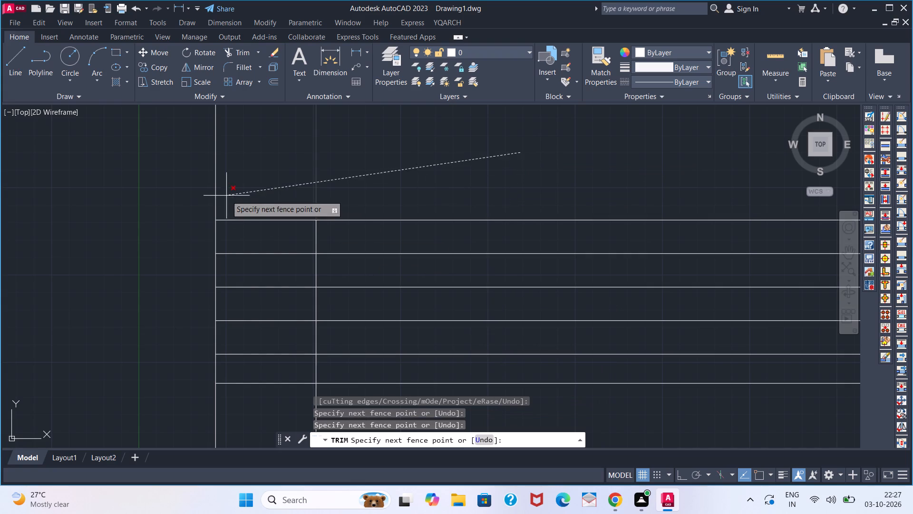
{"action": "left_click", "coordinate": [573, 427]}
{"action": "left_click_drag", "start_coordinate": [107, 152], "coordinate": [120, 156]}
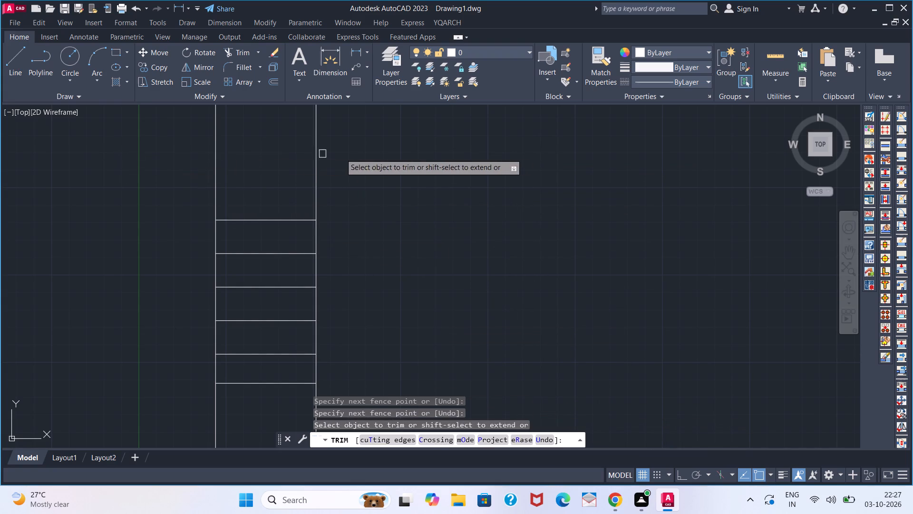
Trim both vertical lines where they extend above the topmost level line.
{"action": "left_click_drag", "start_coordinate": [321, 168], "coordinate": [205, 178]}
{"action": "left_click", "coordinate": [236, 181]}
{"action": "middle_click_drag", "start_coordinate": [310, 302], "coordinate": [310, 303]}
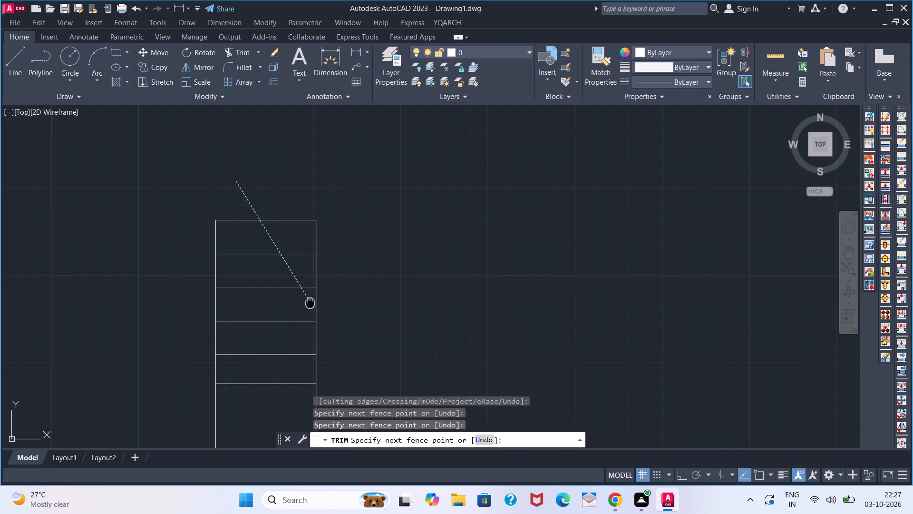
{"action": "middle_click_drag", "start_coordinate": [310, 303], "coordinate": [359, 183]}
{"action": "middle_click_drag", "start_coordinate": [409, 169], "coordinate": [378, 284]}
{"action": "left_click", "coordinate": [415, 189]}
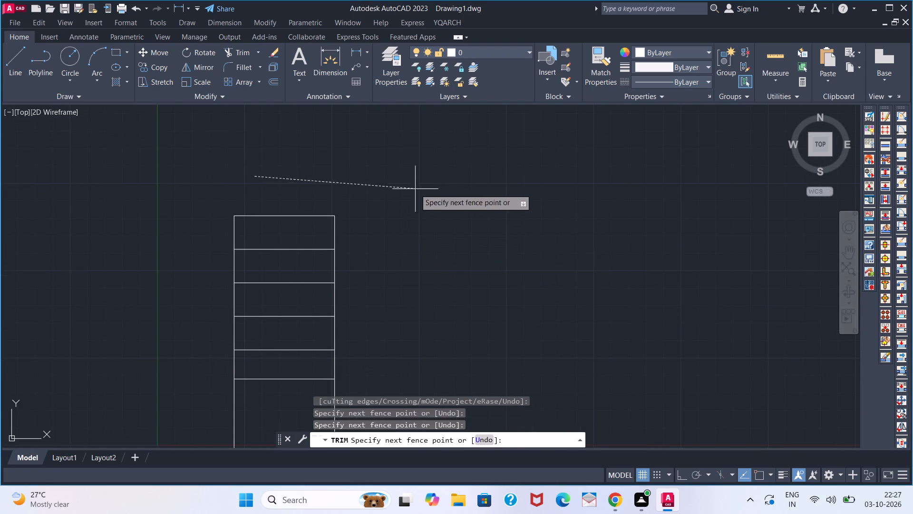
Trim both vertical lines below the lowest level line to close the building outline, and end the Trim command.
{"action": "scroll", "coordinate": [400, 285], "scroll_direction": "down", "scroll_amount": 2}
{"action": "middle_click_drag", "start_coordinate": [395, 291], "coordinate": [423, 235]}
{"action": "scroll", "coordinate": [383, 260], "scroll_direction": "up", "scroll_amount": 3}
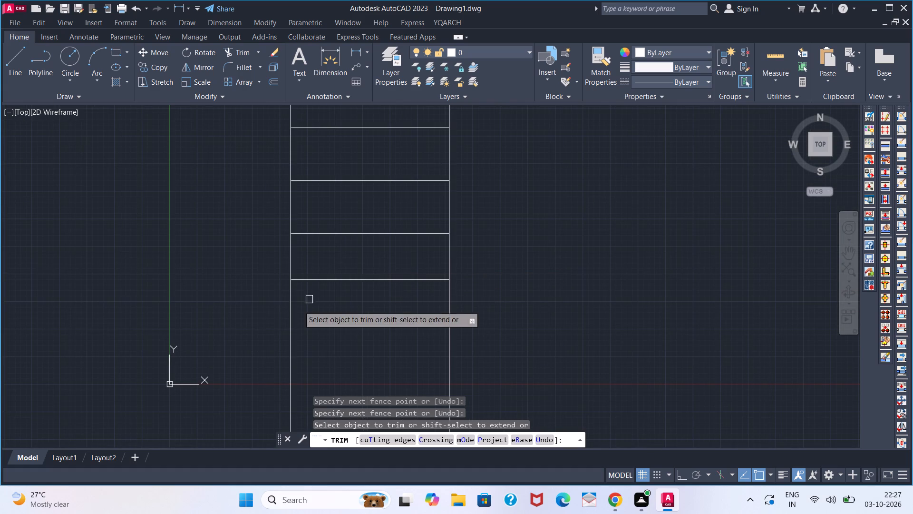
{"action": "left_click", "coordinate": [269, 311]}
{"action": "left_click", "coordinate": [486, 297]}
{"action": "scroll", "coordinate": [484, 289], "scroll_direction": "down", "scroll_amount": 2}
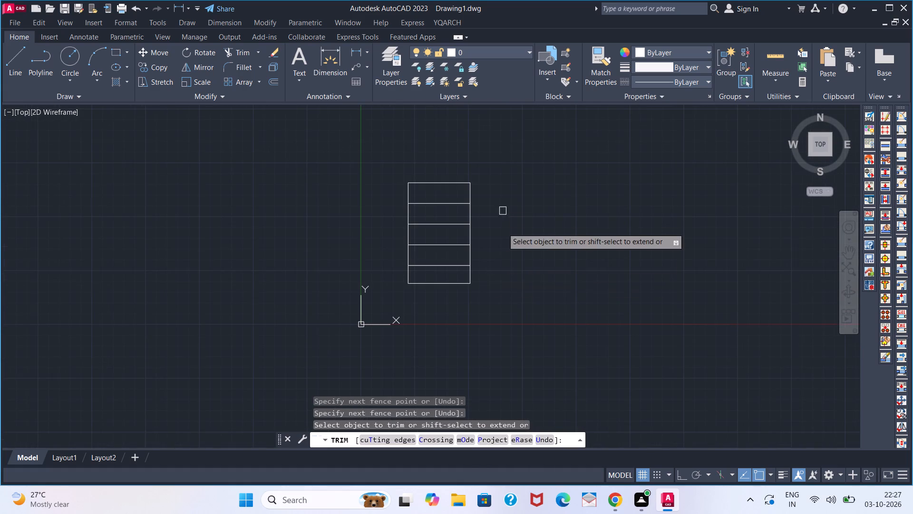
{"action": "middle_click", "coordinate": [491, 264]}
{"action": "middle_click", "coordinate": [488, 271]}
{"action": "middle_click_drag", "start_coordinate": [497, 237], "coordinate": [478, 272]}
{"action": "scroll", "coordinate": [408, 275], "scroll_direction": "up", "scroll_amount": 3}
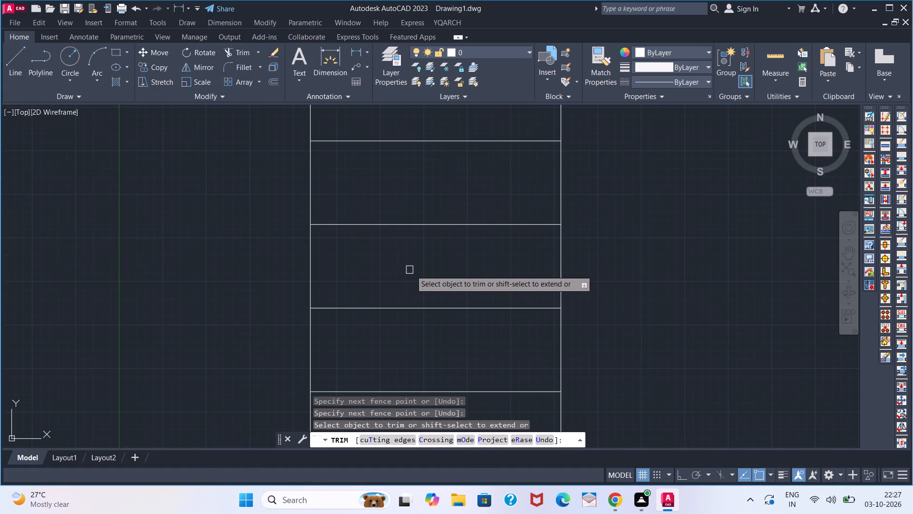
{"action": "key", "text": "space"}
Offset the building's left and right outer vertical lines 9" inward.
{"action": "scroll", "coordinate": [451, 275], "scroll_direction": "down", "scroll_amount": 1}
{"action": "middle_click_drag", "start_coordinate": [452, 296], "coordinate": [346, 267]}
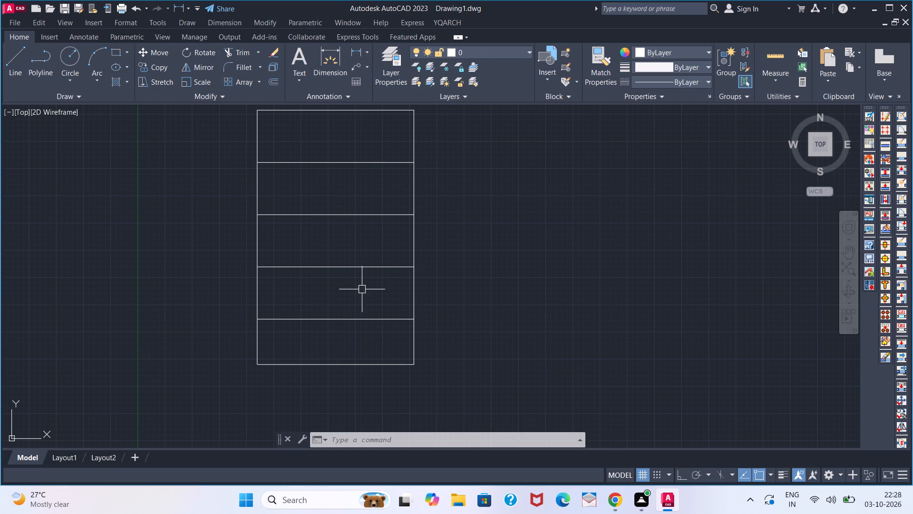
{"action": "scroll", "coordinate": [337, 366], "scroll_direction": "down", "scroll_amount": 1}
{"action": "middle_click_drag", "start_coordinate": [386, 371], "coordinate": [335, 331]}
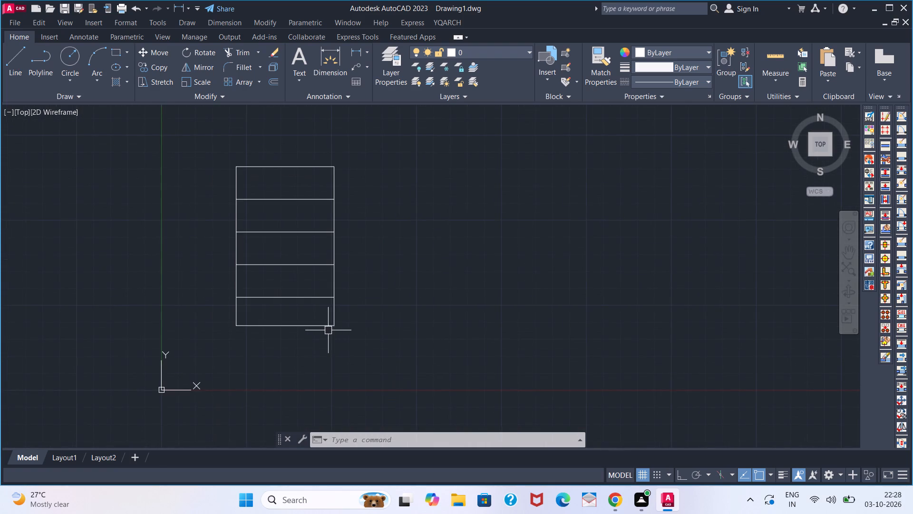
{"action": "scroll", "coordinate": [328, 330], "scroll_direction": "up", "scroll_amount": 1}
{"action": "middle_click_drag", "start_coordinate": [294, 327], "coordinate": [342, 346]}
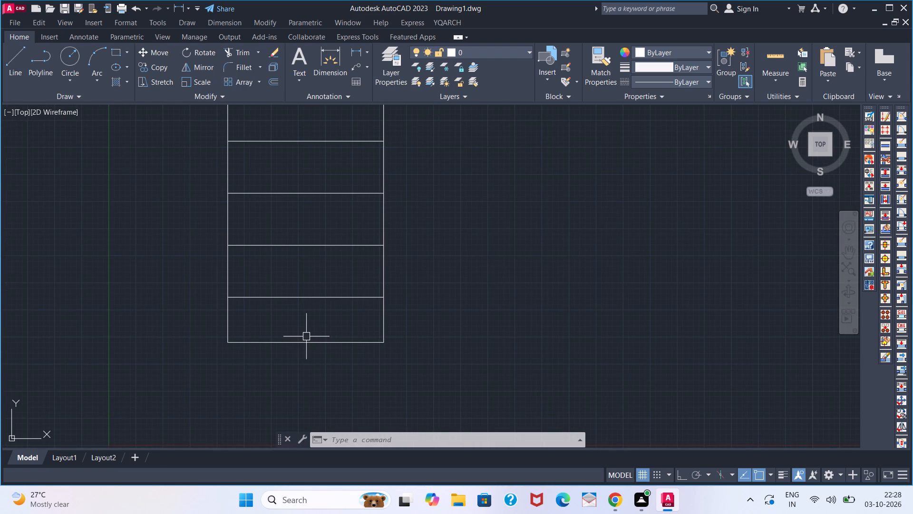
{"action": "scroll", "coordinate": [230, 320], "scroll_direction": "up", "scroll_amount": 2}
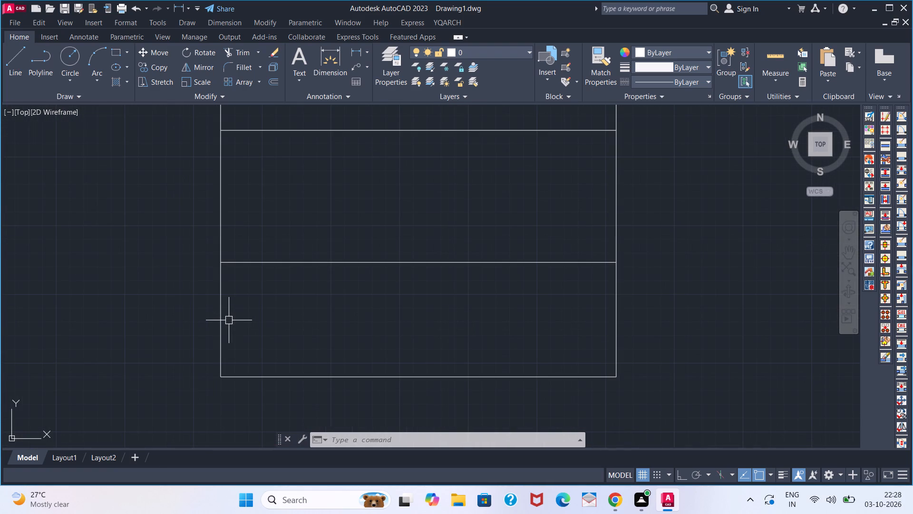
{"action": "key", "text": "o"}
{"action": "key", "text": "Return"}
{"action": "key", "text": "9"}
{"action": "key", "text": "Return"}
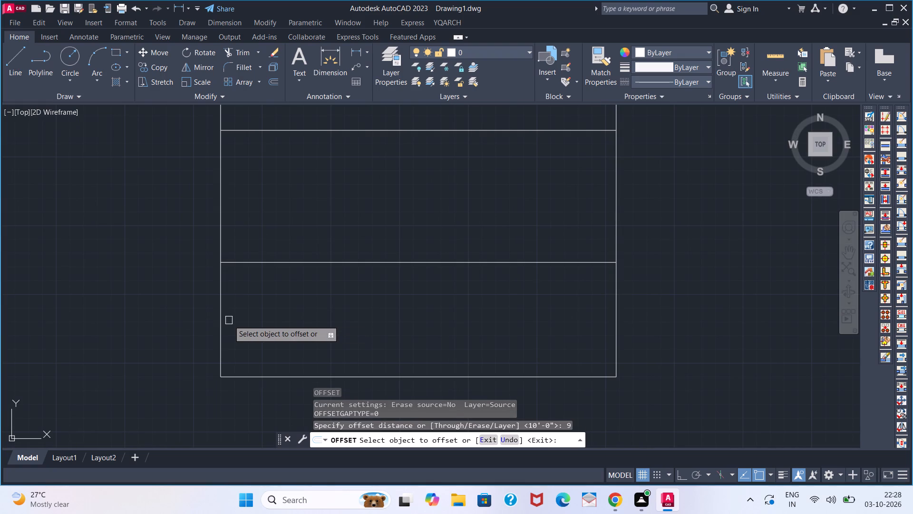
{"action": "left_click", "coordinate": [221, 285]}
{"action": "left_click", "coordinate": [392, 285]}
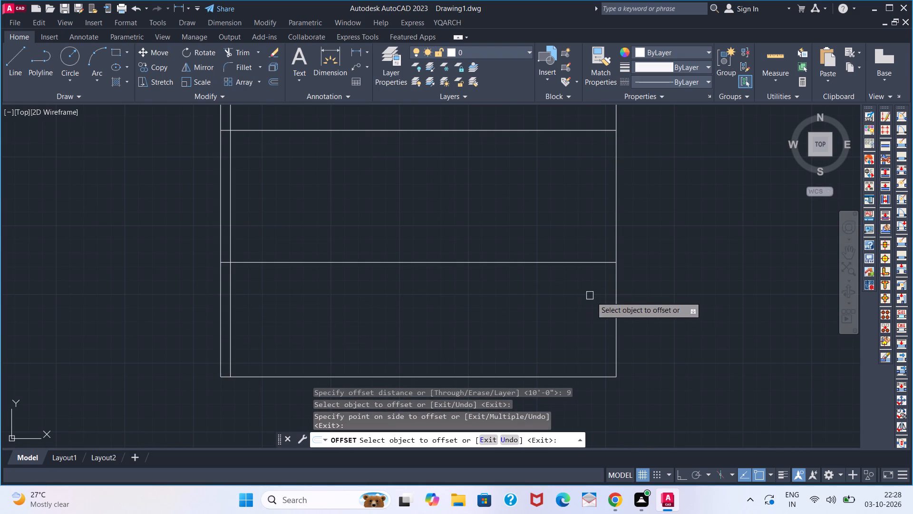
{"action": "left_click_drag", "start_coordinate": [620, 310], "coordinate": [609, 310]}
{"action": "left_click", "coordinate": [559, 315]}
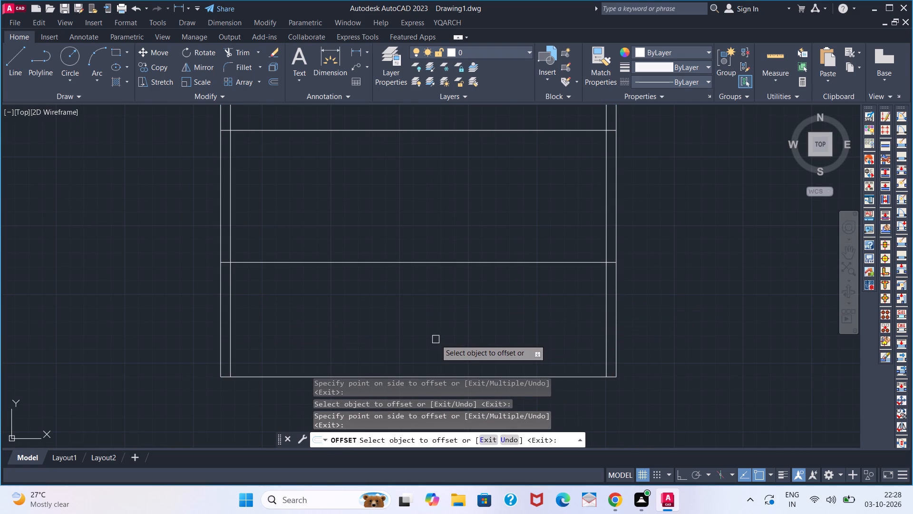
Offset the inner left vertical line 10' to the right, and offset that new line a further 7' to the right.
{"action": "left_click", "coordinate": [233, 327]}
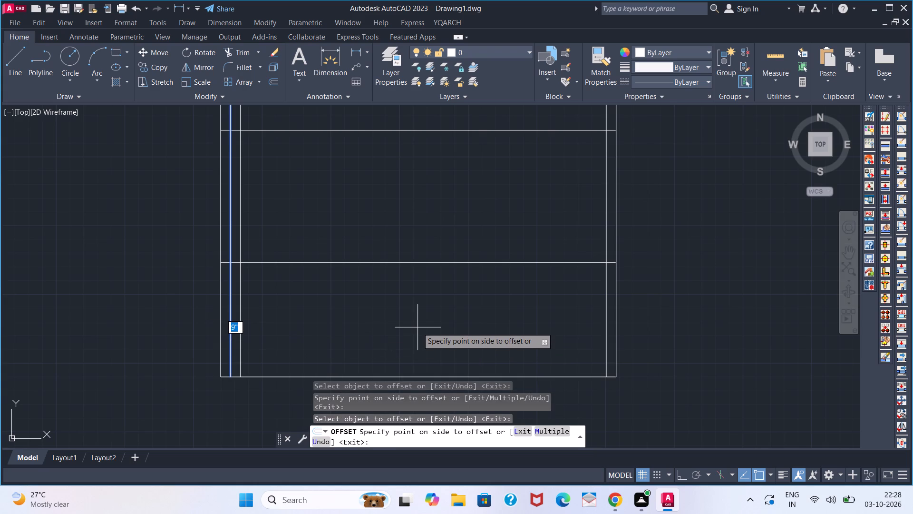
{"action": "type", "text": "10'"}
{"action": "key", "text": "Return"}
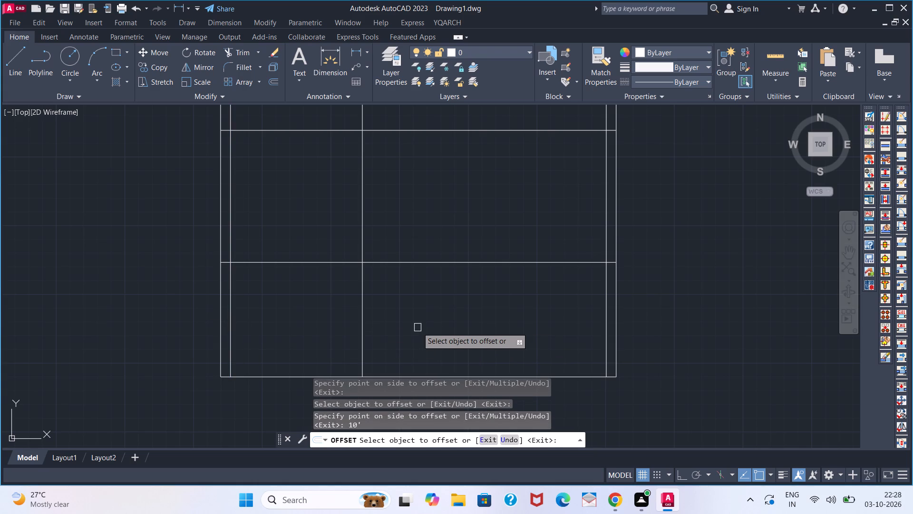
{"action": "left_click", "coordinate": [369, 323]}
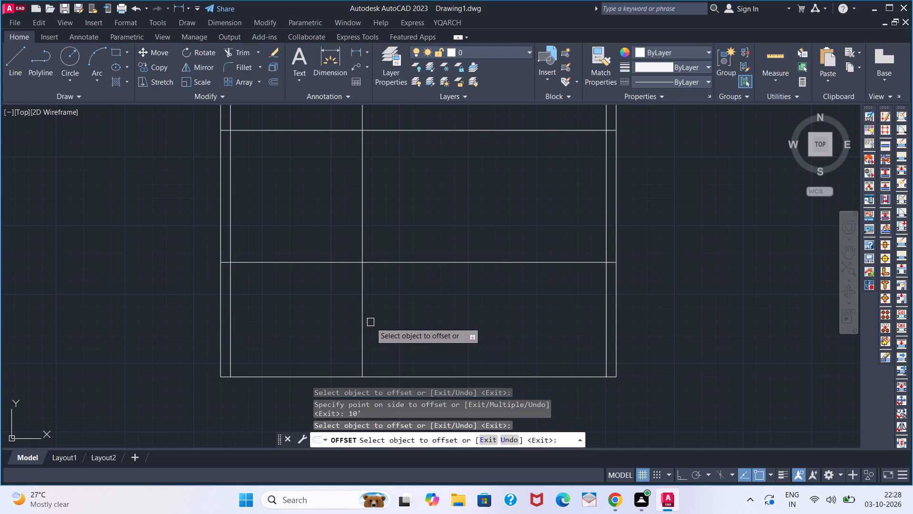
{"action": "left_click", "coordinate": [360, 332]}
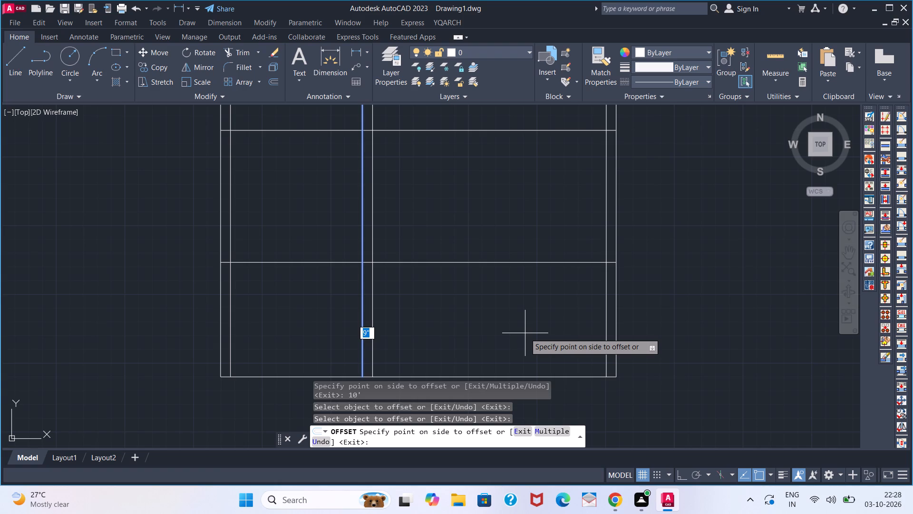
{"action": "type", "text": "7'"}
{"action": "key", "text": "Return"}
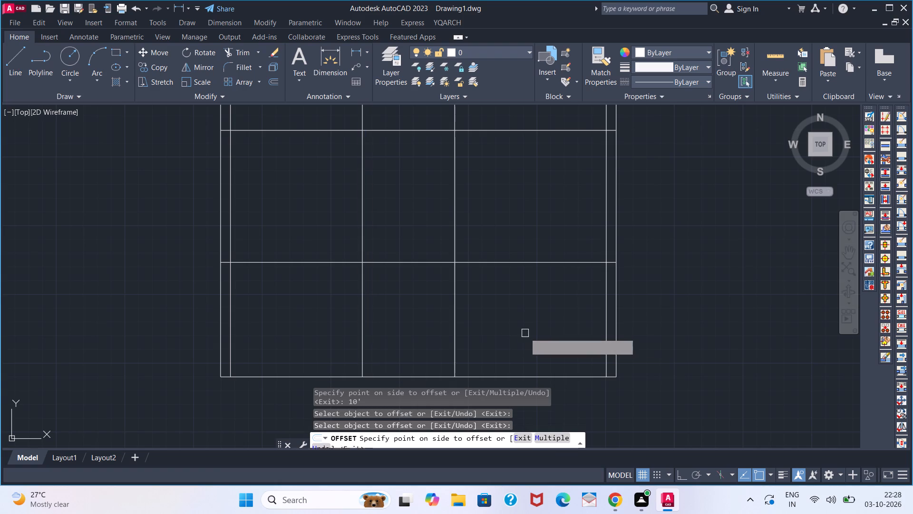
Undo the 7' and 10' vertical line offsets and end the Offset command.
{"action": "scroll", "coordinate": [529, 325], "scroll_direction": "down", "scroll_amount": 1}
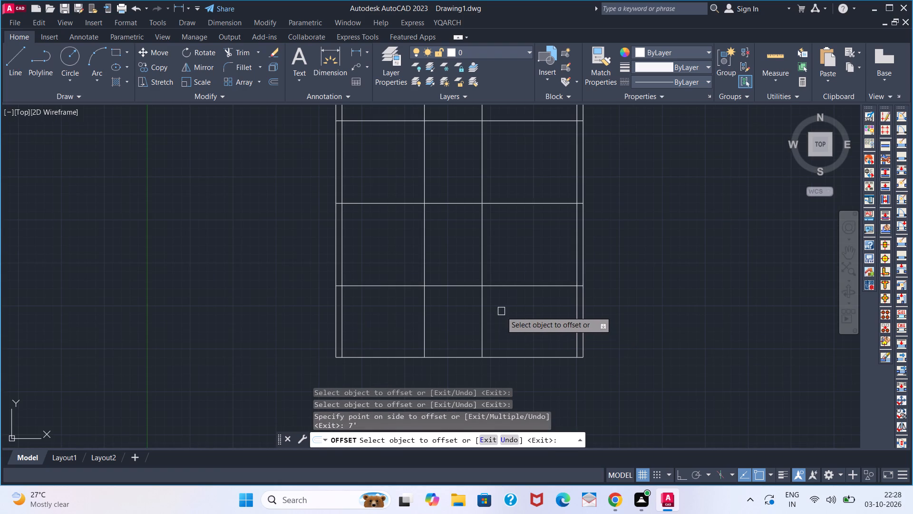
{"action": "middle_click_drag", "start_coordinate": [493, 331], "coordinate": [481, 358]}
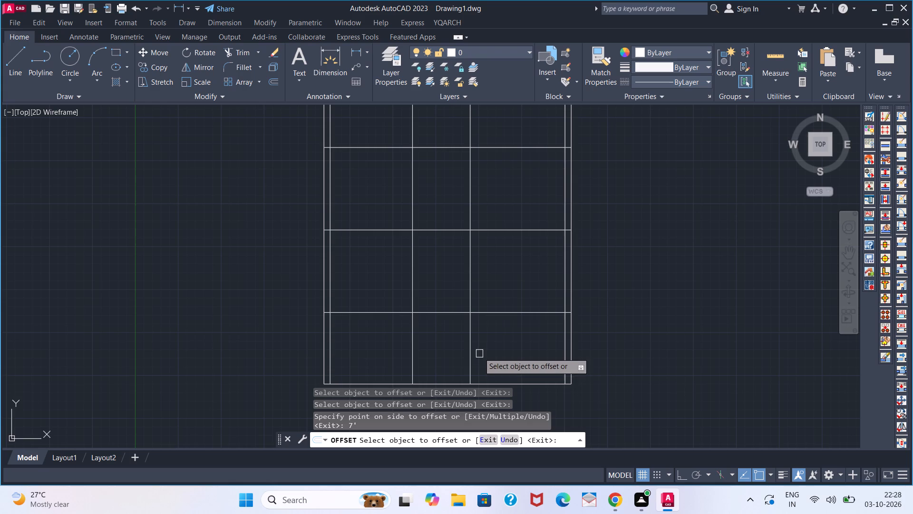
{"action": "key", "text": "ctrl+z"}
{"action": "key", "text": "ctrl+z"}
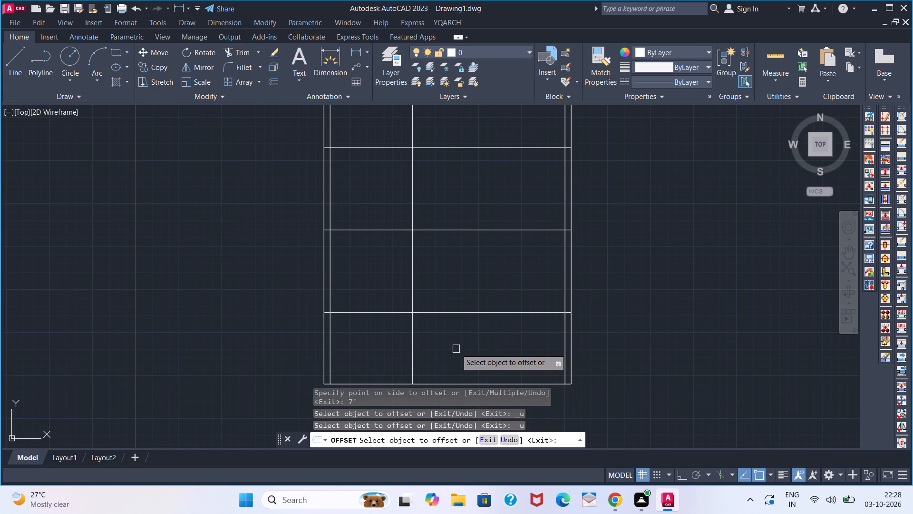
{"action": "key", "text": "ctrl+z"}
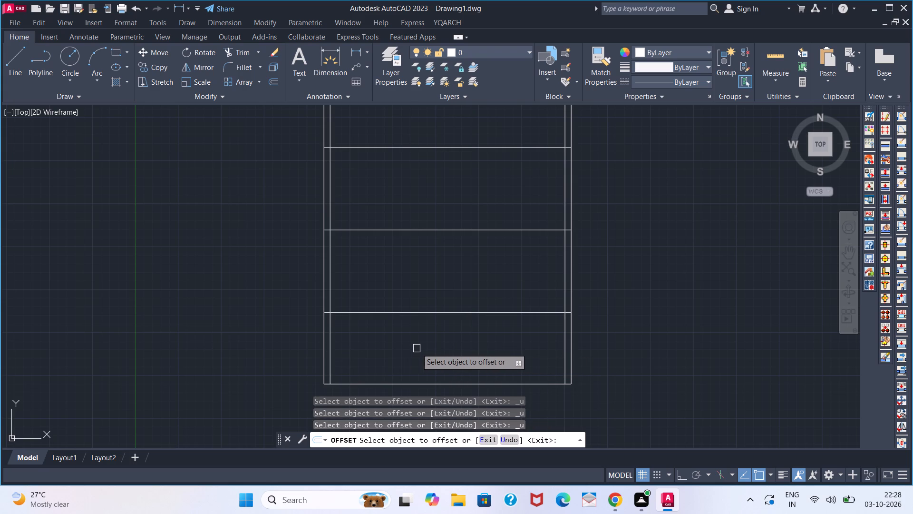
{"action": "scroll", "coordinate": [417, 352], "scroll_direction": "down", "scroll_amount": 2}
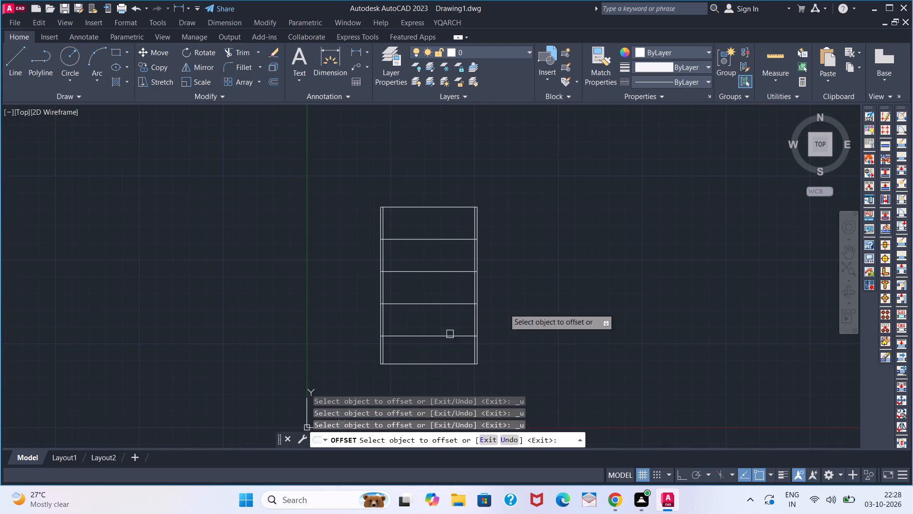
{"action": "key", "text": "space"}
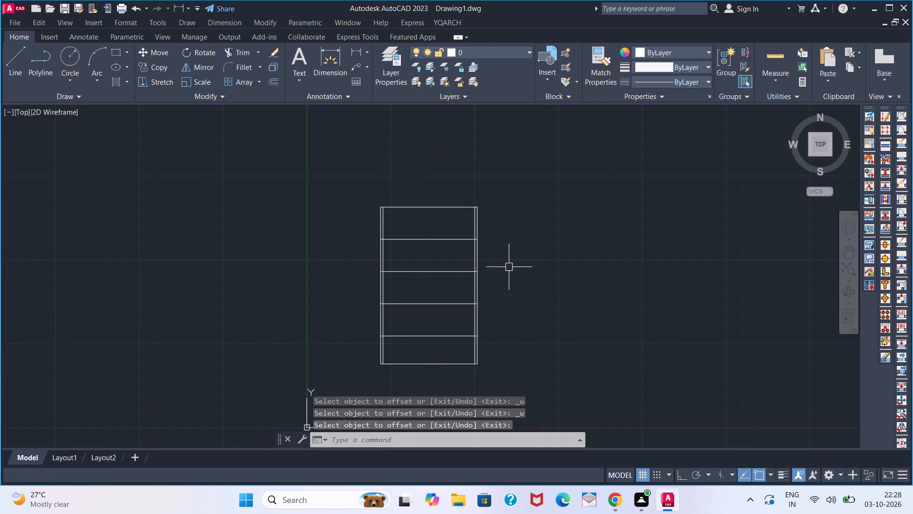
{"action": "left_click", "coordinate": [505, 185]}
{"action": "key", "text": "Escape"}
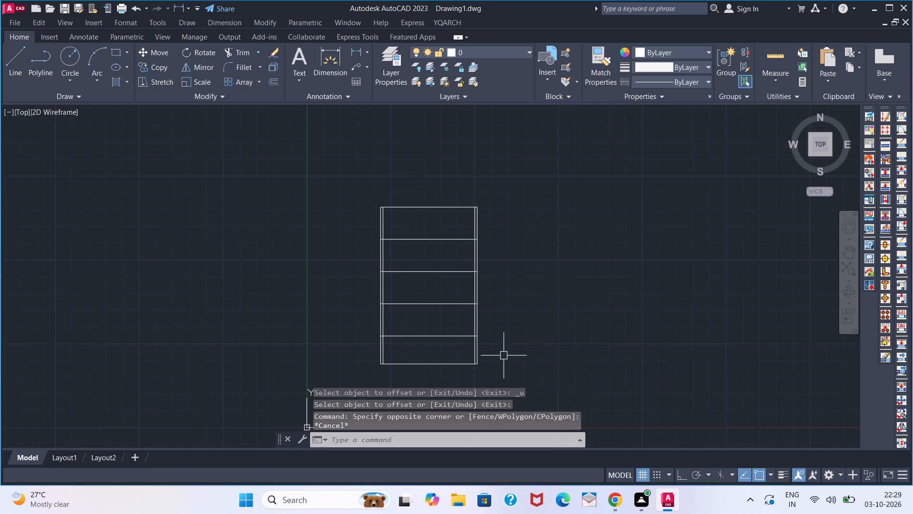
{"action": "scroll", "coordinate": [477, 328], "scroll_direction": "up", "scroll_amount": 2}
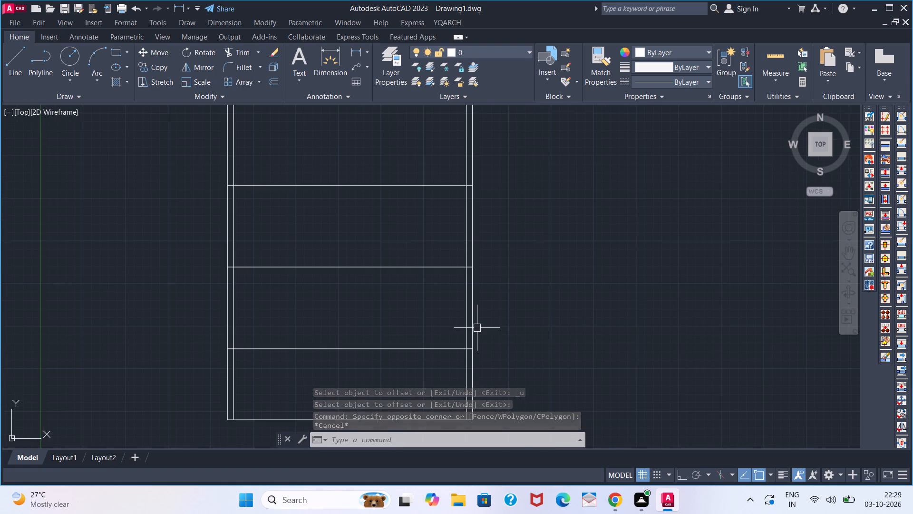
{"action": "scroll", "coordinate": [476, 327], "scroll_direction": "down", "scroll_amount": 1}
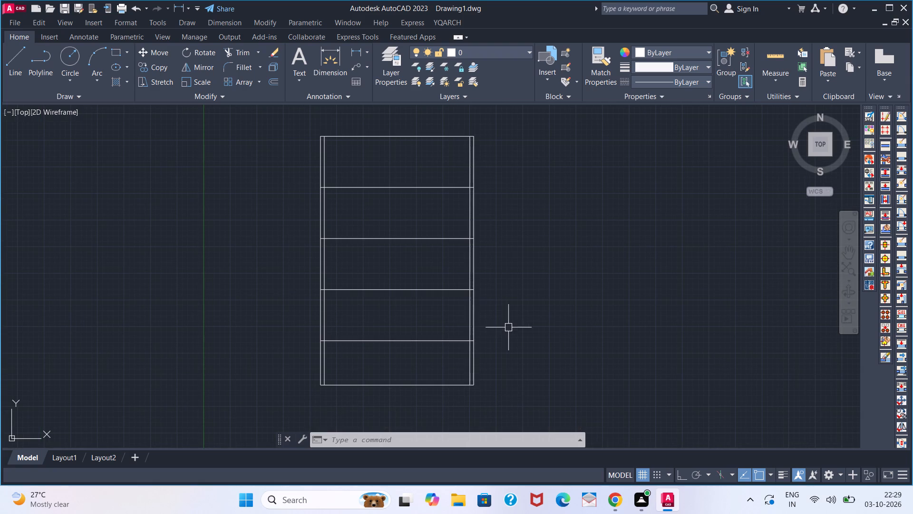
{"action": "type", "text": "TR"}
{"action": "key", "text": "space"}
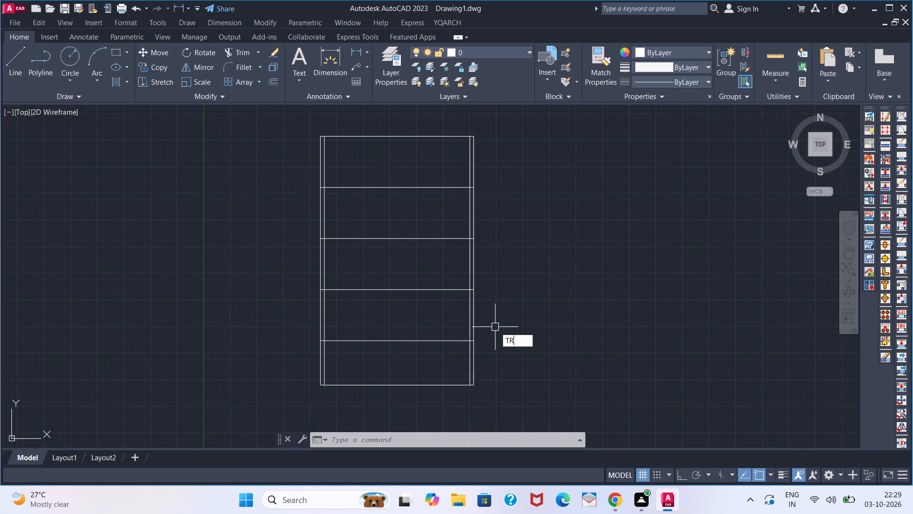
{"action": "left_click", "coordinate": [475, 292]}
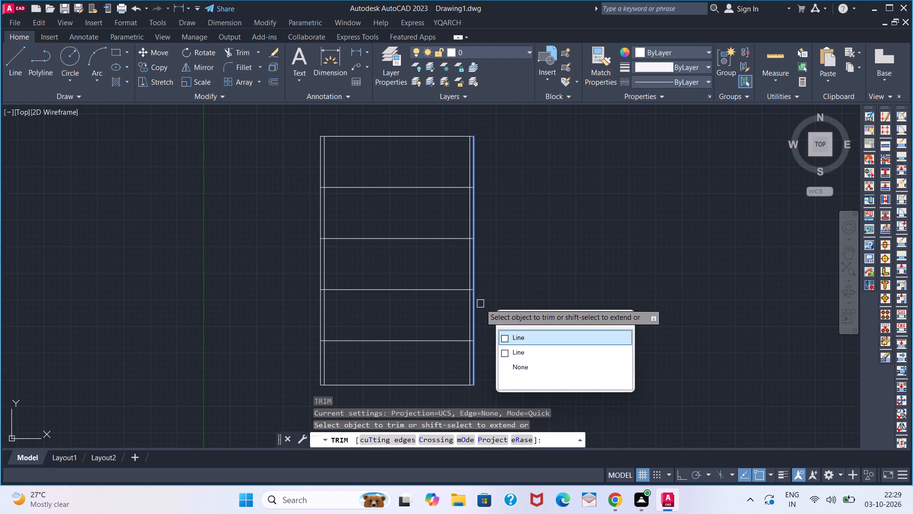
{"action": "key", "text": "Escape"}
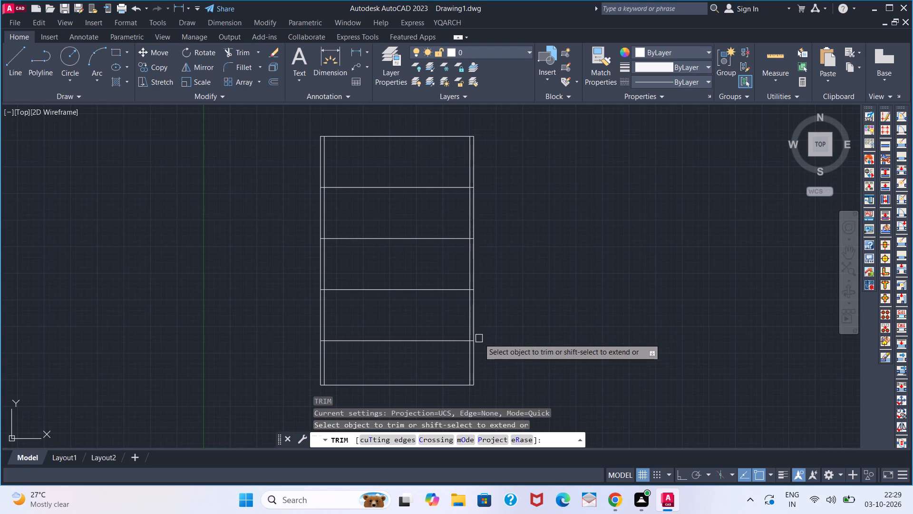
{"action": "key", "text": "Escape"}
Delete the outer and inner vertical lines of the building's right side wall.
{"action": "left_click", "coordinate": [476, 335]}
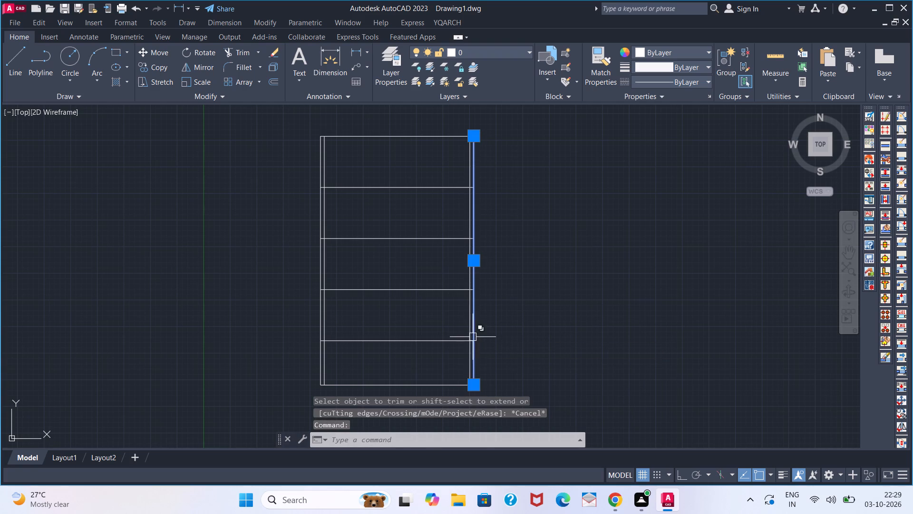
{"action": "left_click", "coordinate": [472, 337]}
{"action": "key", "text": "Delete"}
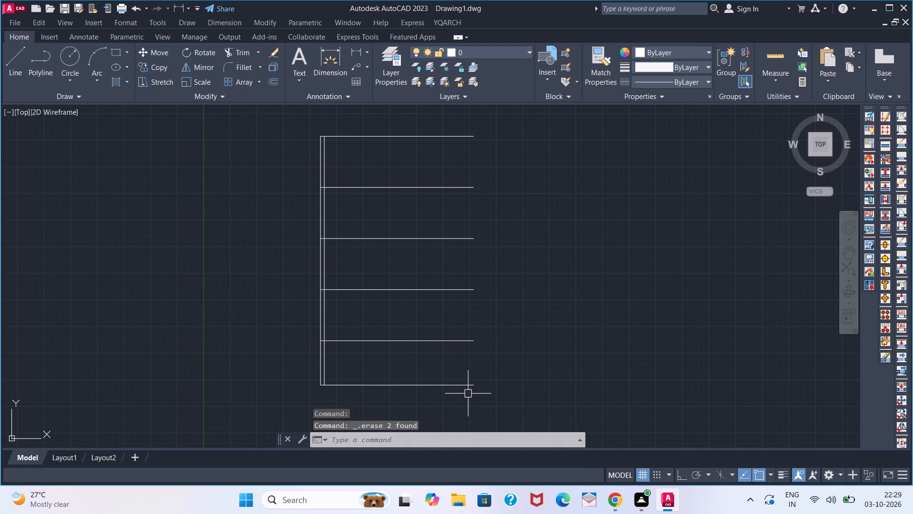
With Ortho on, draw lines from the base line's right end 20' right, up to roof level, and back to the top line's right end.
{"action": "key", "text": "l"}
{"action": "key", "text": "Return"}
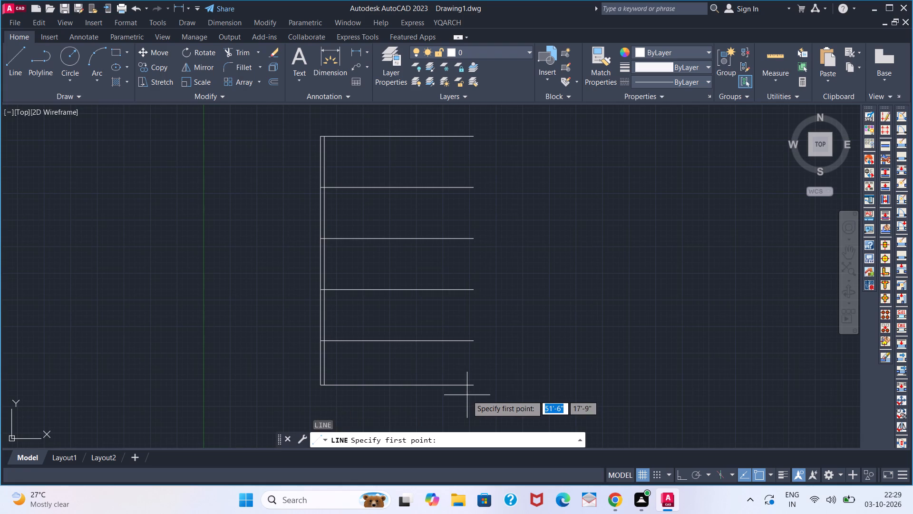
{"action": "left_click", "coordinate": [471, 388]}
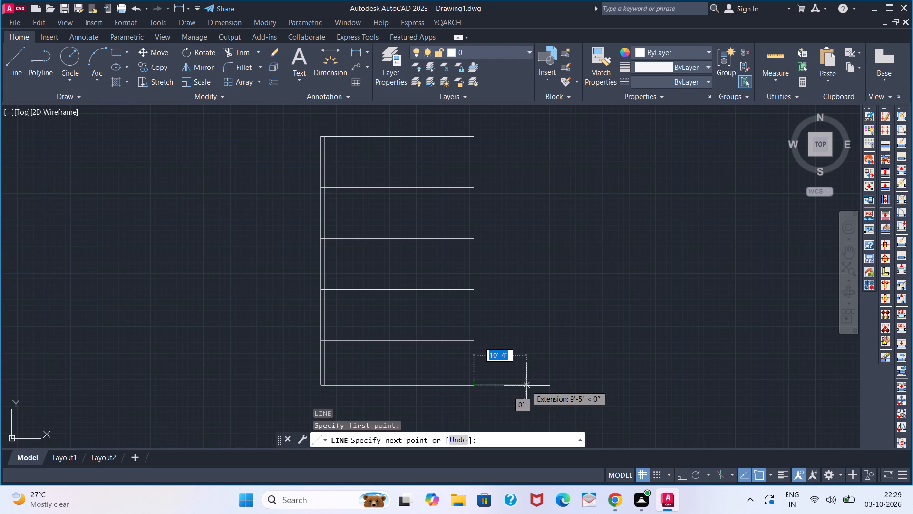
{"action": "left_click", "coordinate": [681, 470]}
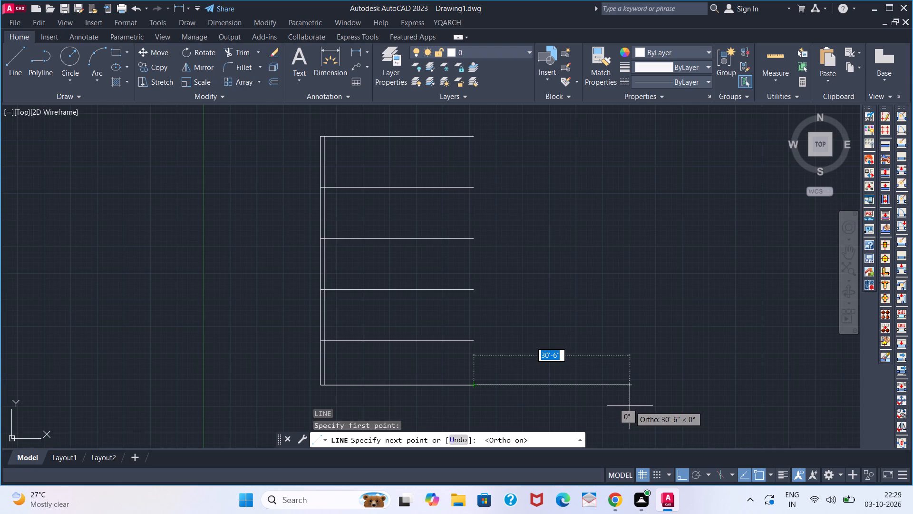
{"action": "type", "text": "20'"}
{"action": "key", "text": "Return"}
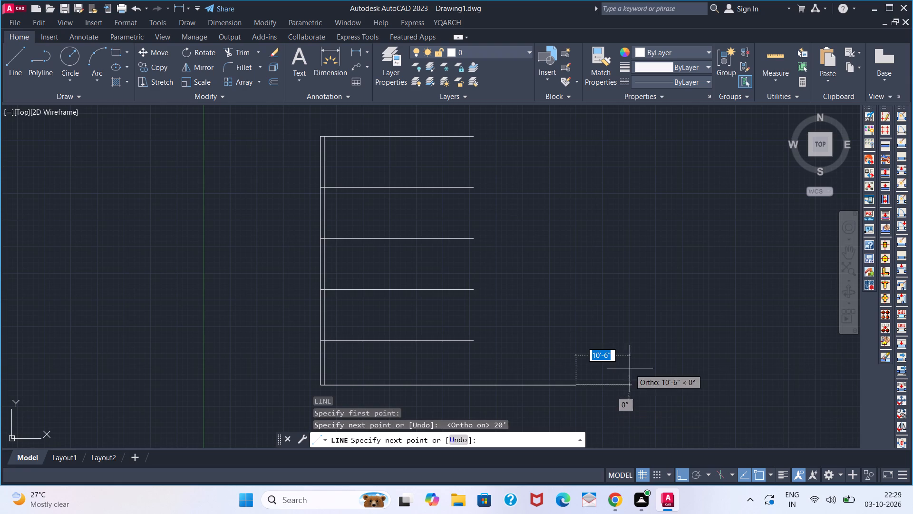
{"action": "left_click", "coordinate": [535, 138]}
{"action": "left_click", "coordinate": [469, 139]}
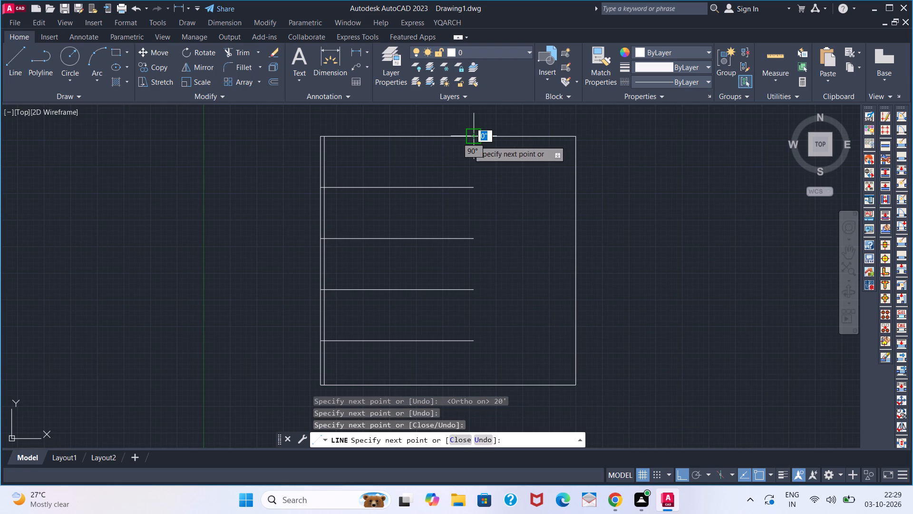
{"action": "key", "text": "space"}
Extend the four intermediate level lines to the new right vertical line.
{"action": "key", "text": "e"}
{"action": "key", "text": "x"}
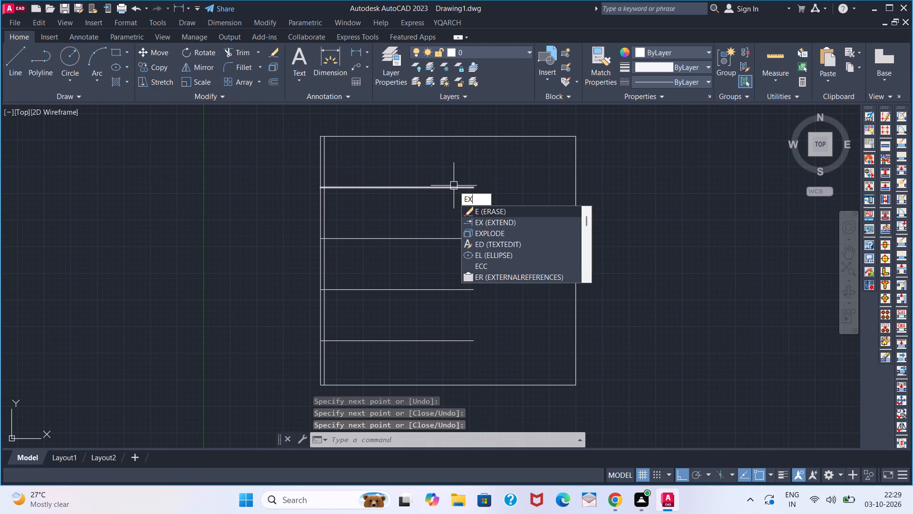
{"action": "key", "text": "space"}
{"action": "left_click", "coordinate": [454, 191]}
{"action": "left_click", "coordinate": [456, 238]}
{"action": "left_click", "coordinate": [456, 289]}
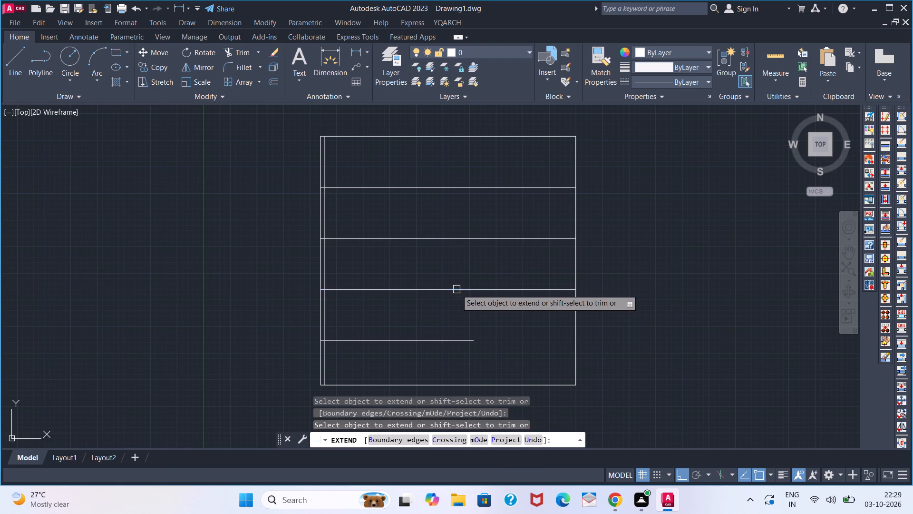
{"action": "left_click", "coordinate": [460, 346]}
{"action": "left_click", "coordinate": [463, 338]}
{"action": "key", "text": "space"}
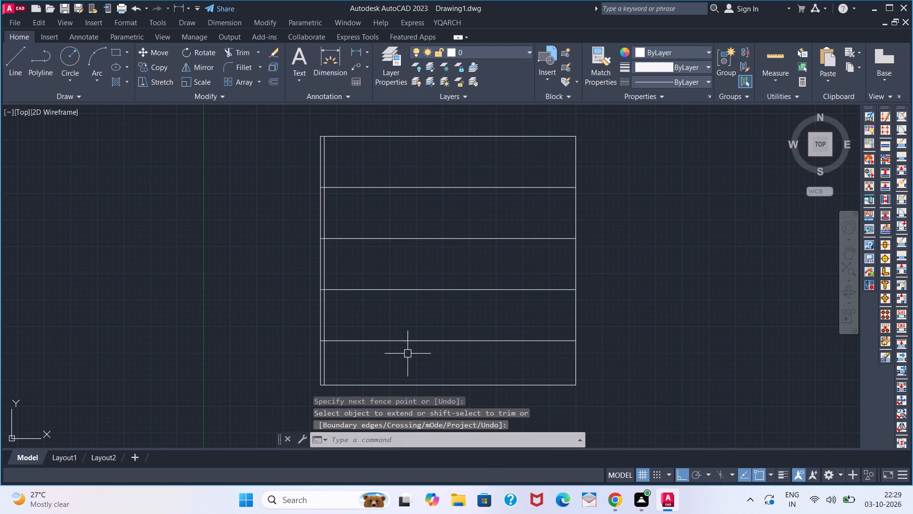
Offset the new right outer vertical line 9" inward and end the Offset command.
{"action": "key", "text": "o"}
{"action": "key", "text": "Return"}
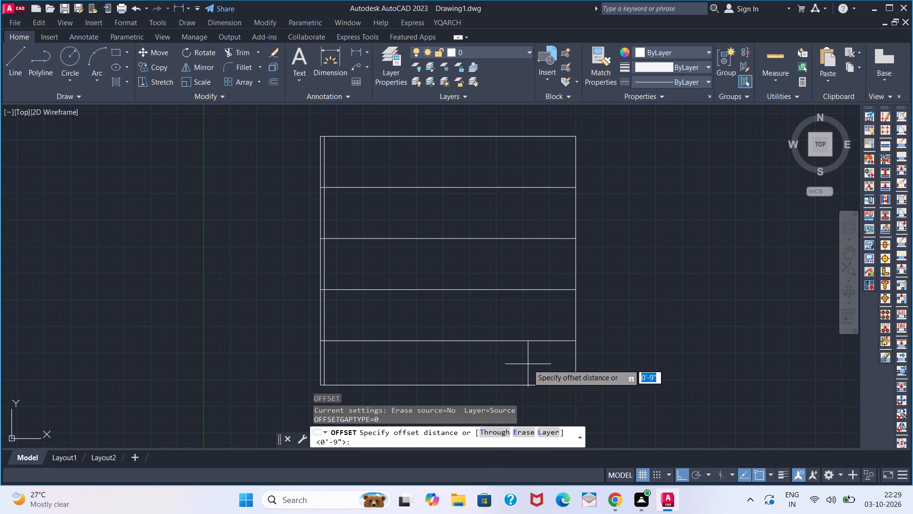
{"action": "key", "text": "9"}
{"action": "key", "text": "Return"}
{"action": "left_click", "coordinate": [577, 360]}
{"action": "left_click", "coordinate": [539, 364]}
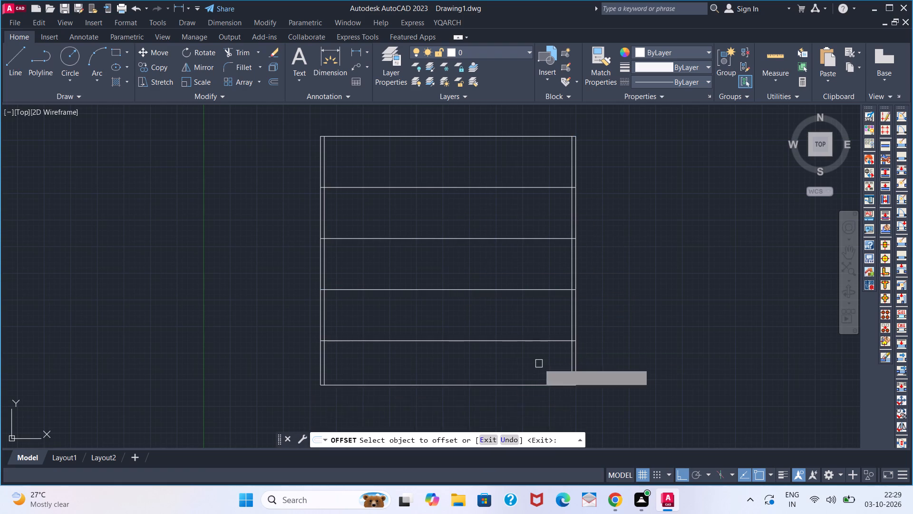
{"action": "middle_click", "coordinate": [363, 316]}
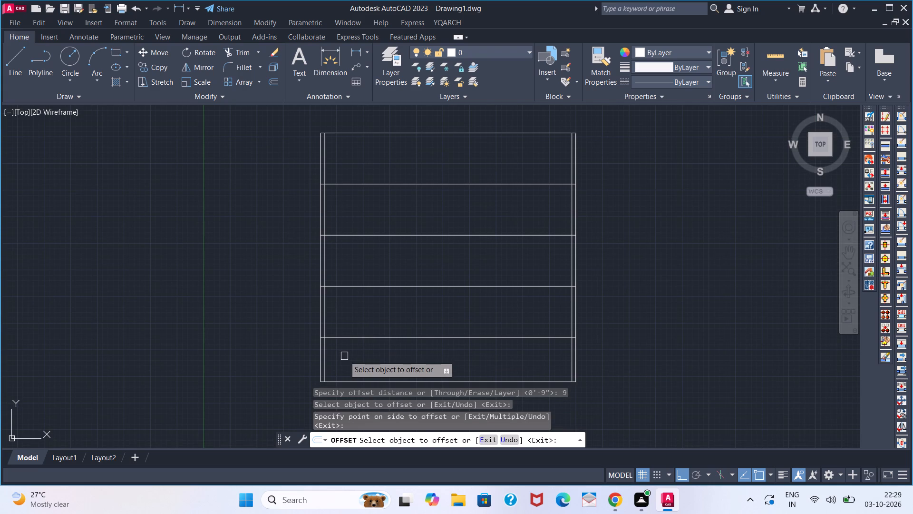
{"action": "key", "text": "space"}
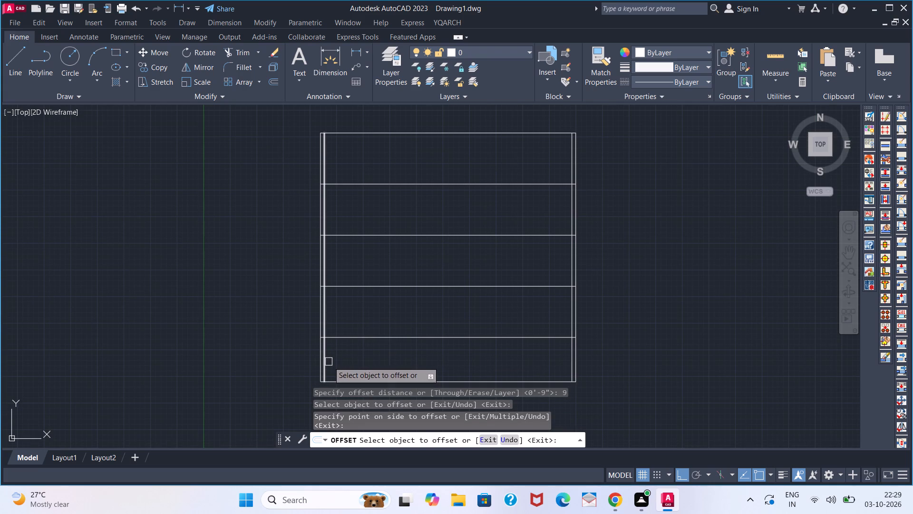
Offset the inner left wall line 10' to the right, and offset that new line a further 6" to the right.
{"action": "key", "text": "o"}
{"action": "key", "text": "space"}
{"action": "key", "text": "1"}
{"action": "key", "text": "0"}
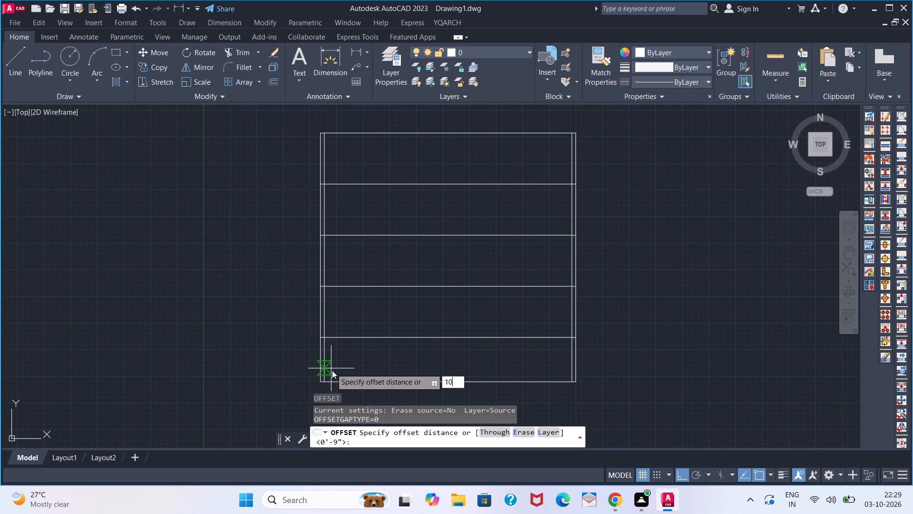
{"action": "key", "text": "apostrophe"}
{"action": "key", "text": "Return"}
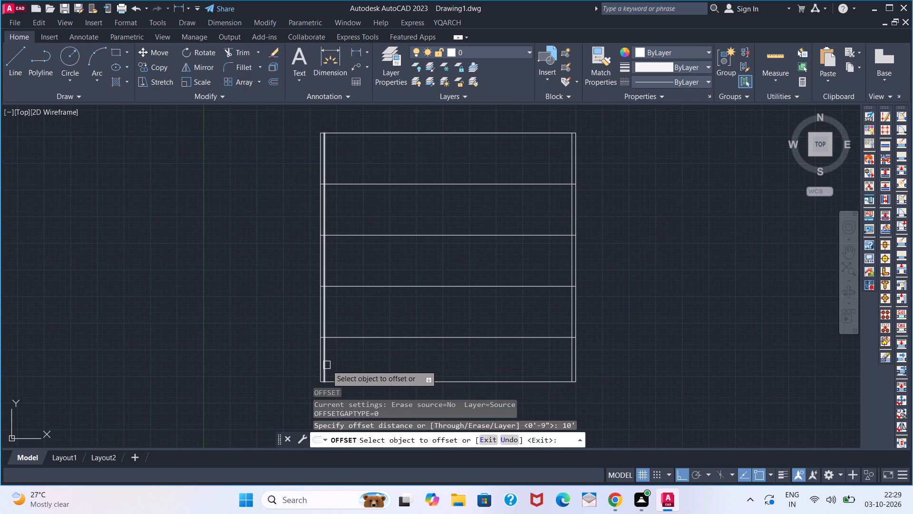
{"action": "left_click", "coordinate": [327, 365]}
{"action": "left_click", "coordinate": [388, 361]}
{"action": "left_click", "coordinate": [379, 362]}
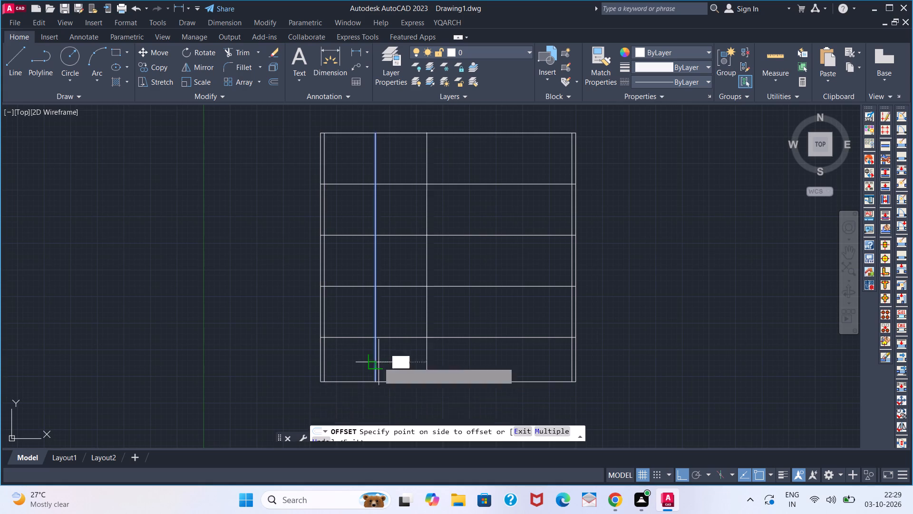
{"action": "key", "text": "9"}
{"action": "key", "text": "BackSpace"}
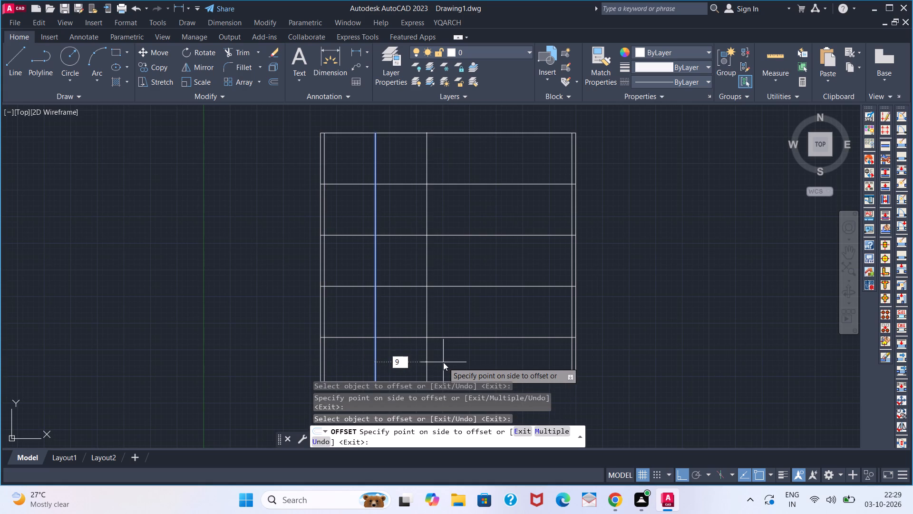
{"action": "key", "text": "6"}
{"action": "key", "text": "Return"}
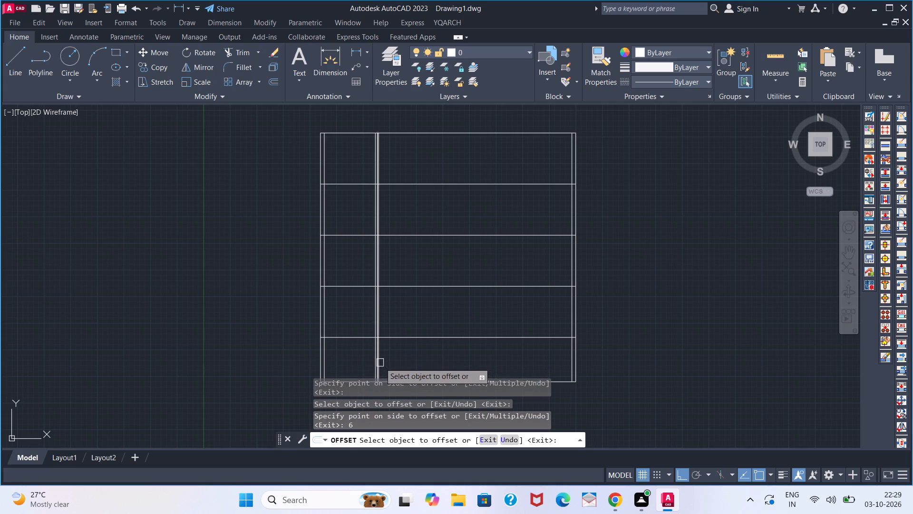
Offset the right line of the 6" pair 5' to the right, and that new line a further 6" to the right.
{"action": "left_click", "coordinate": [380, 363]}
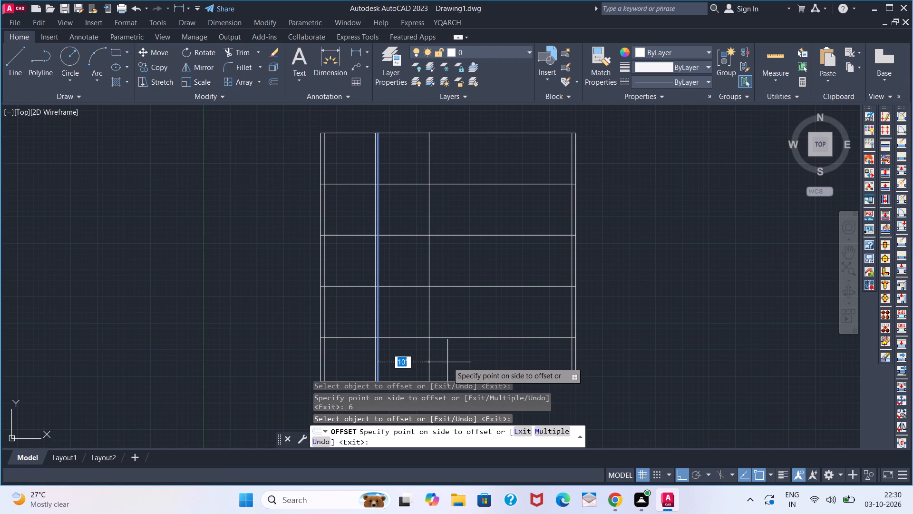
{"action": "key", "text": "5"}
{"action": "key", "text": "apostrophe"}
{"action": "key", "text": "Return"}
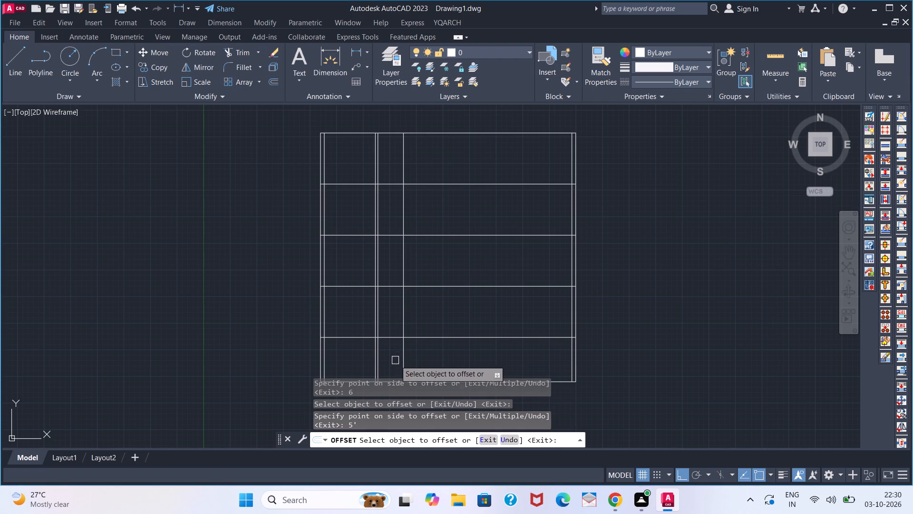
{"action": "left_click", "coordinate": [407, 357]}
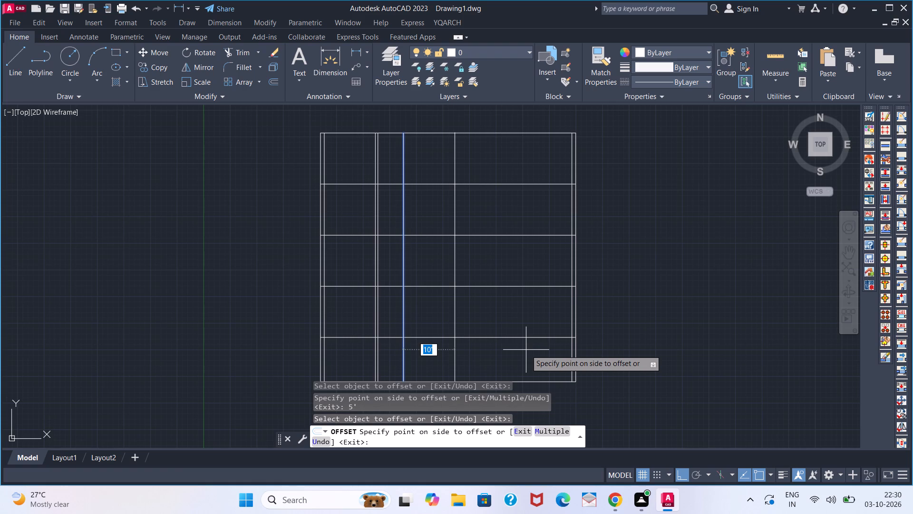
{"action": "key", "text": "6"}
{"action": "key", "text": "Return"}
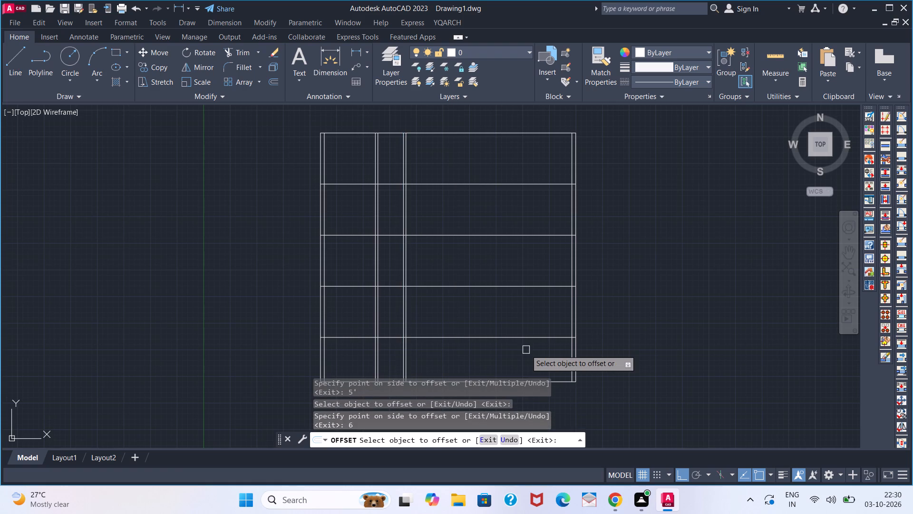
Offset the right line of the second 6" pair 6' to the right and end the Offset command.
{"action": "scroll", "coordinate": [402, 357], "scroll_direction": "up", "scroll_amount": 1}
{"action": "left_click", "coordinate": [407, 359]}
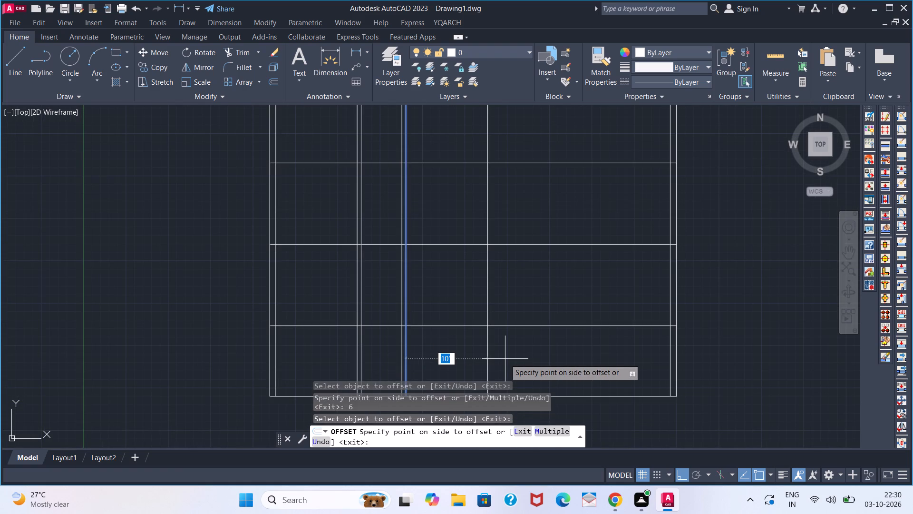
{"action": "type", "text": "6'"}
{"action": "key", "text": "Return"}
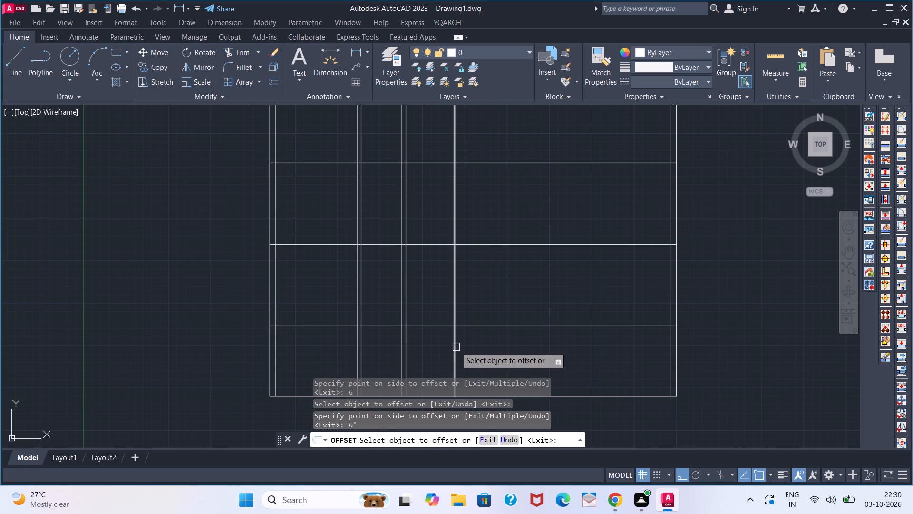
{"action": "left_click_drag", "start_coordinate": [456, 347], "coordinate": [477, 347]}
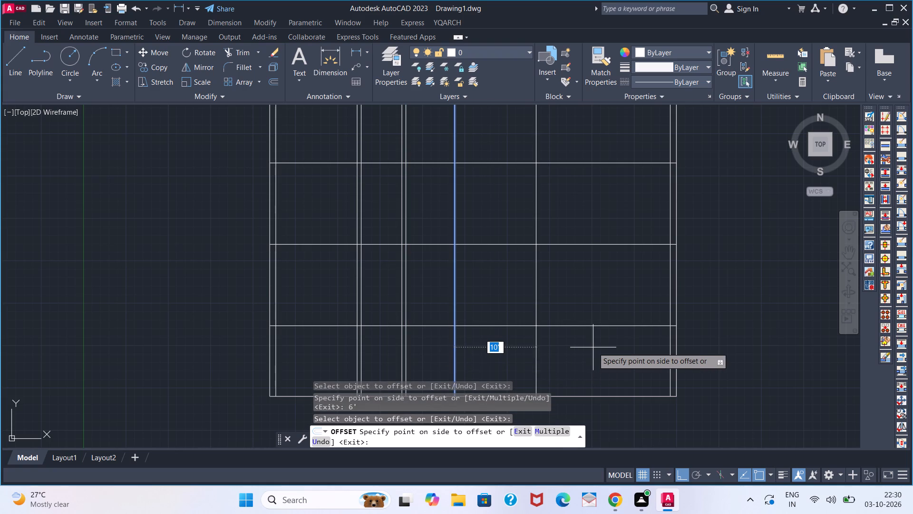
{"action": "key", "text": "Escape"}
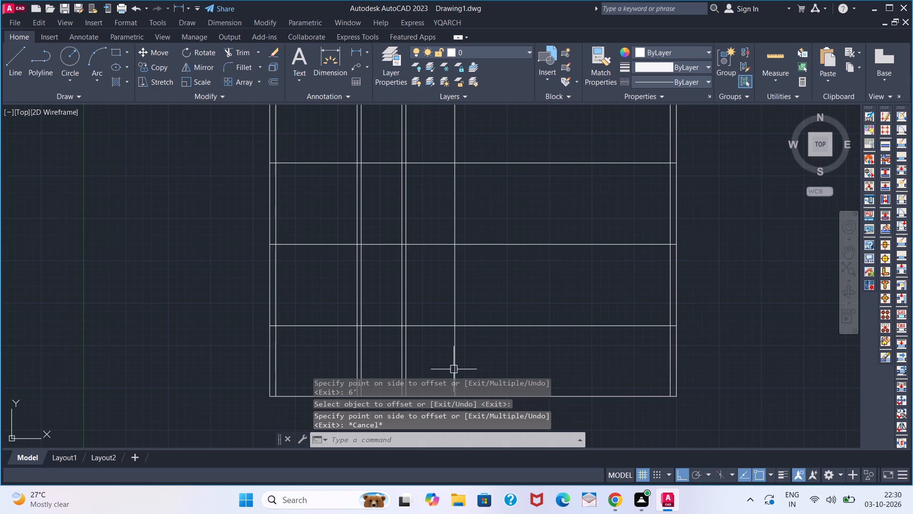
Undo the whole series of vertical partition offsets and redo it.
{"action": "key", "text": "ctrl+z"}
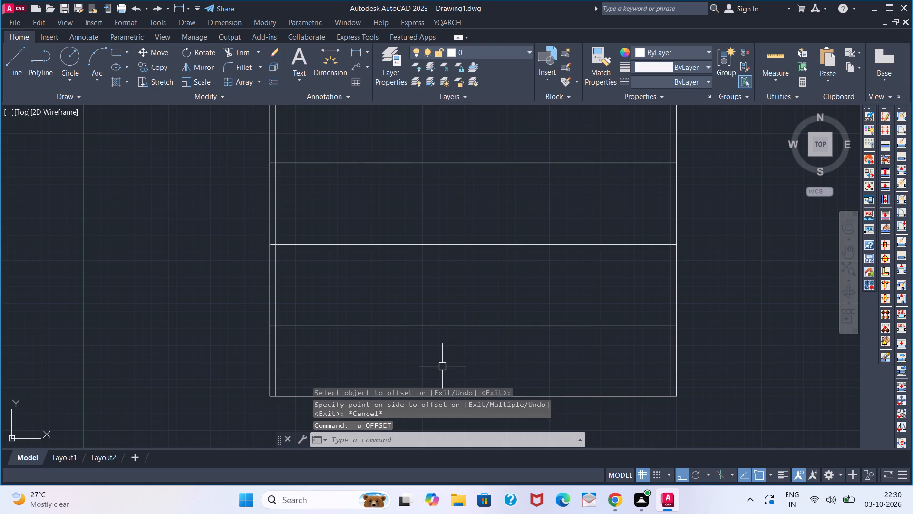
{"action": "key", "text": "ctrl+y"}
Erase the single vertical line 6' to the right of the second 6" pair.
{"action": "left_click", "coordinate": [454, 369]}
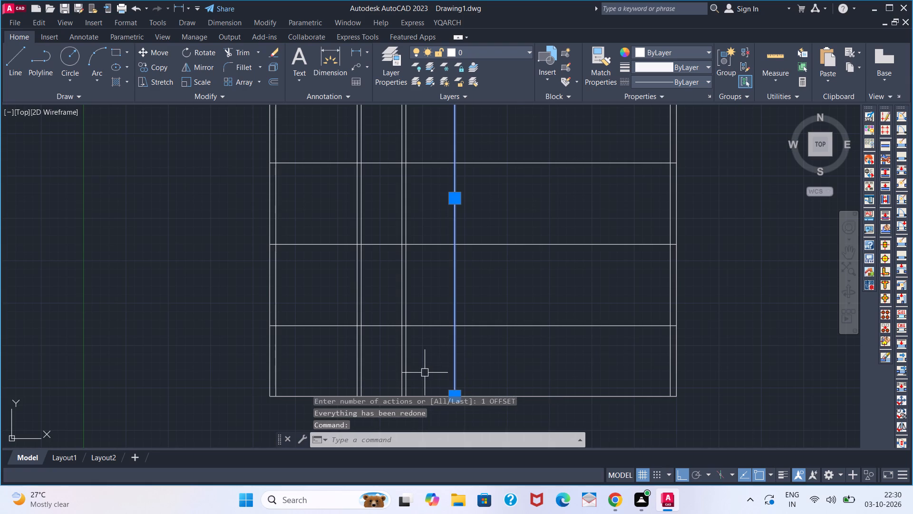
{"action": "key", "text": "Delete"}
Offset the right line of the second 6" pair 2' to the right, and that new line a further 6' to the right.
{"action": "key", "text": "o"}
{"action": "key", "text": "Return"}
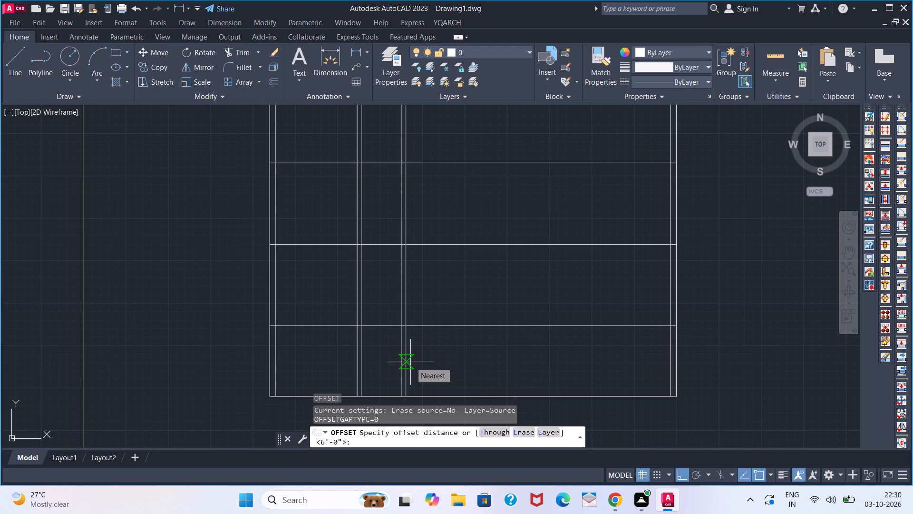
{"action": "type", "text": "2'"}
{"action": "key", "text": "Return"}
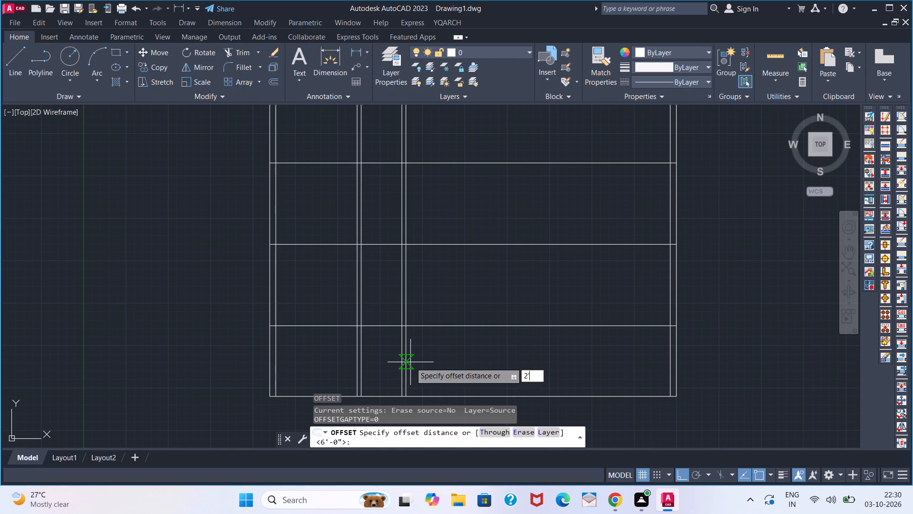
{"action": "left_click", "coordinate": [408, 363]}
{"action": "left_click", "coordinate": [481, 357]}
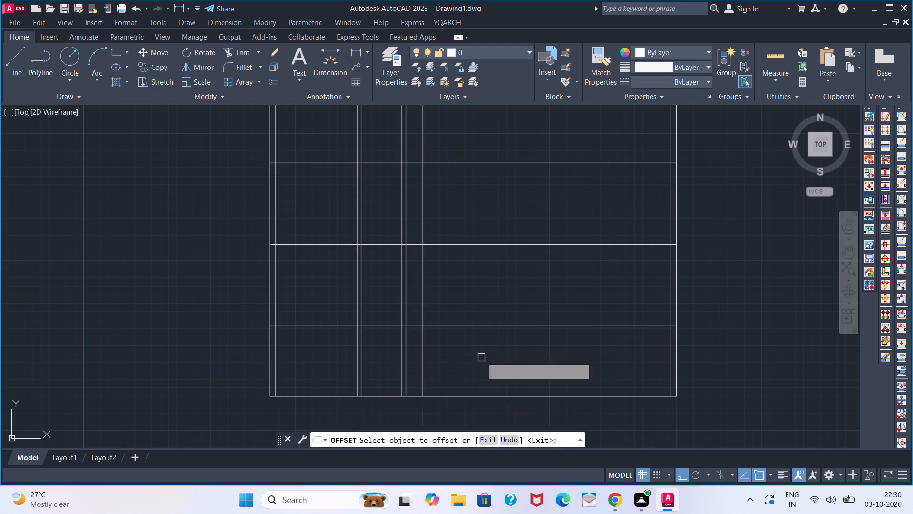
{"action": "left_click", "coordinate": [426, 348]}
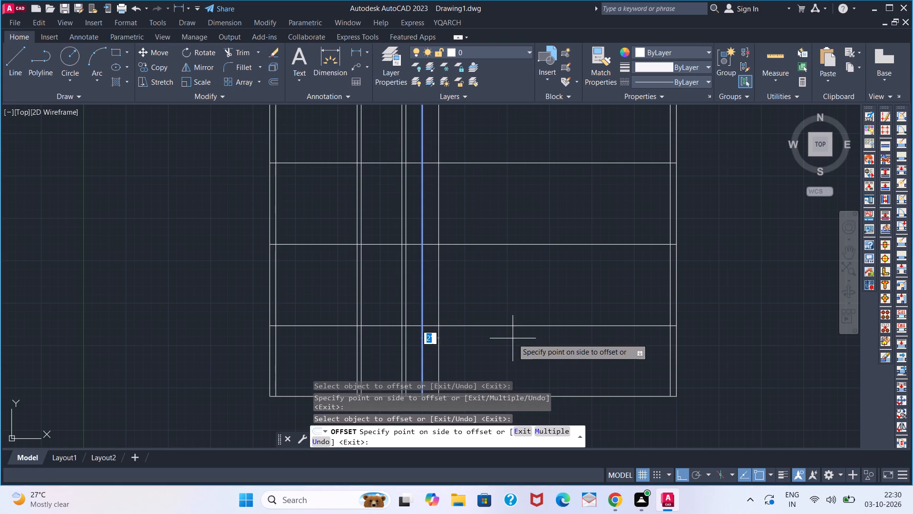
{"action": "type", "text": "6'"}
{"action": "key", "text": "Return"}
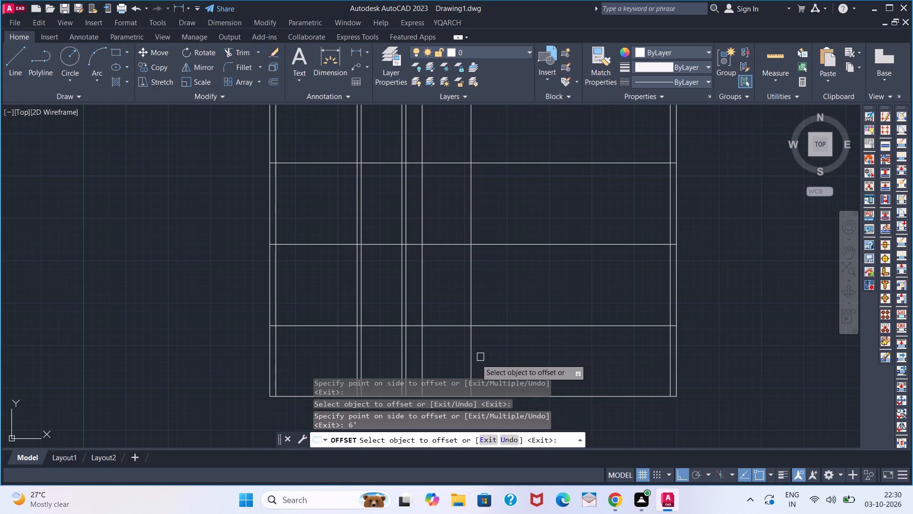
Offset the newest vertical line 2' to the right, and that new line a further 6" to form the third pair.
{"action": "left_click_drag", "start_coordinate": [474, 359], "coordinate": [492, 363]}
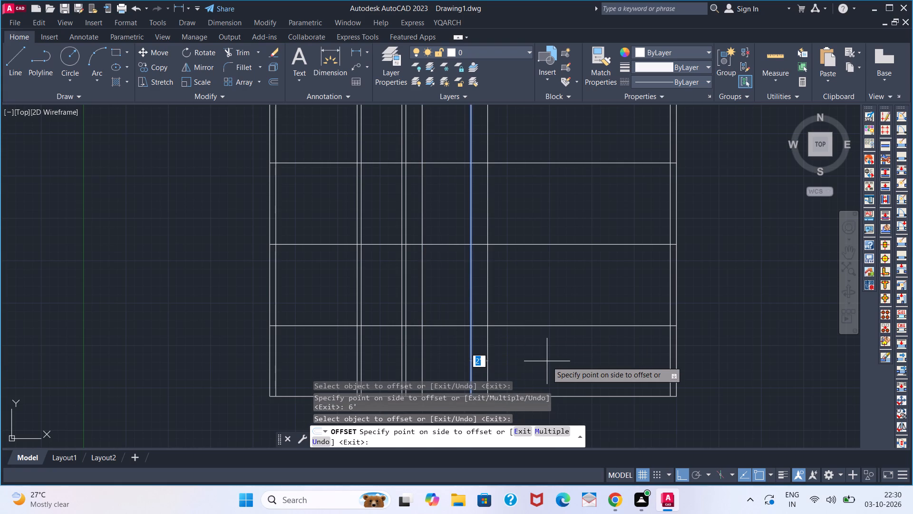
{"action": "left_click", "coordinate": [563, 365]}
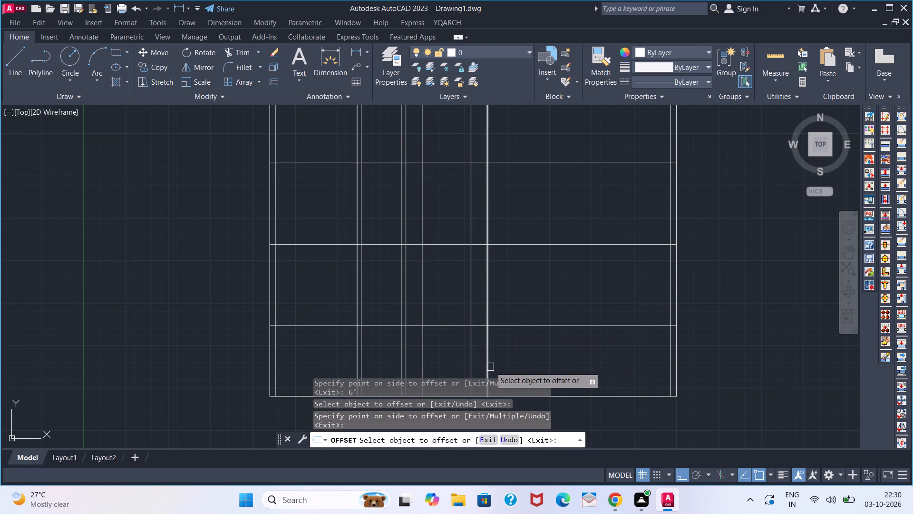
{"action": "left_click", "coordinate": [490, 367]}
{"action": "key", "text": "6"}
{"action": "key", "text": "Return"}
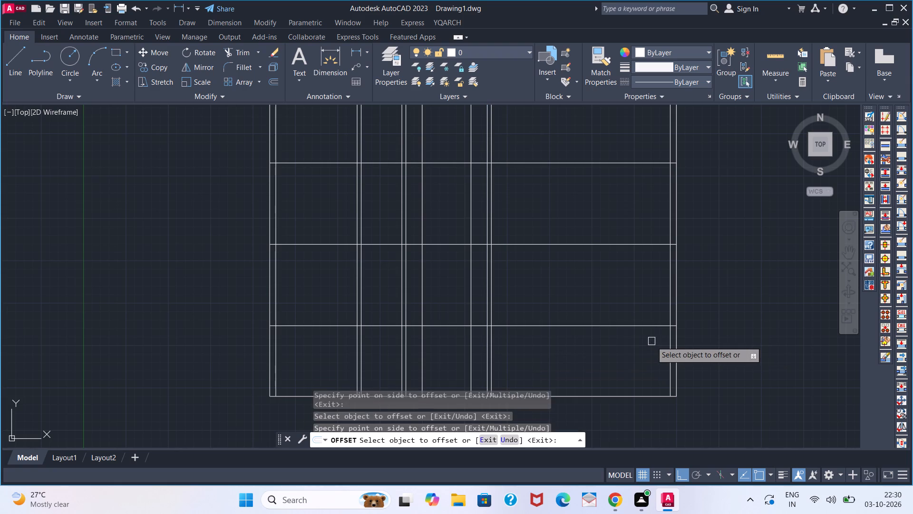
Offset the right line of the third 6" pair 5' to the right, and that new line a further 6" to the right.
{"action": "middle_click_drag", "start_coordinate": [576, 330], "coordinate": [583, 285]}
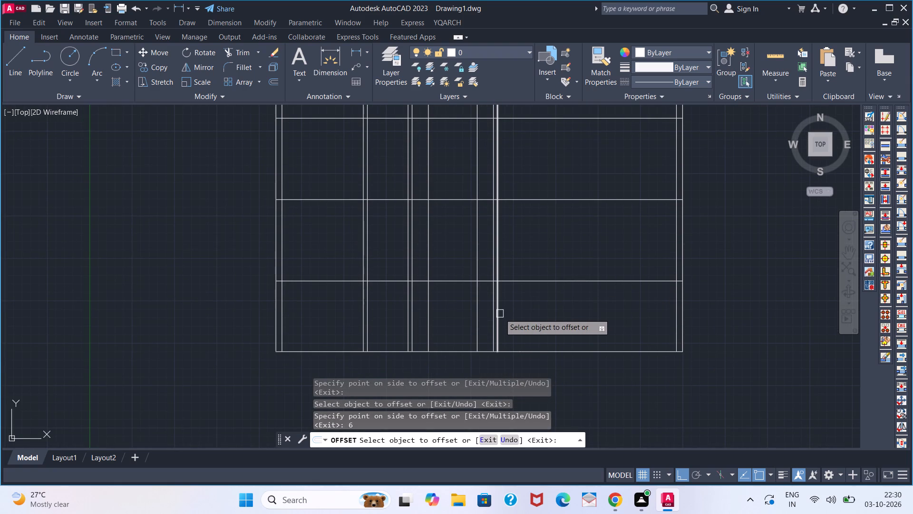
{"action": "left_click", "coordinate": [499, 315]}
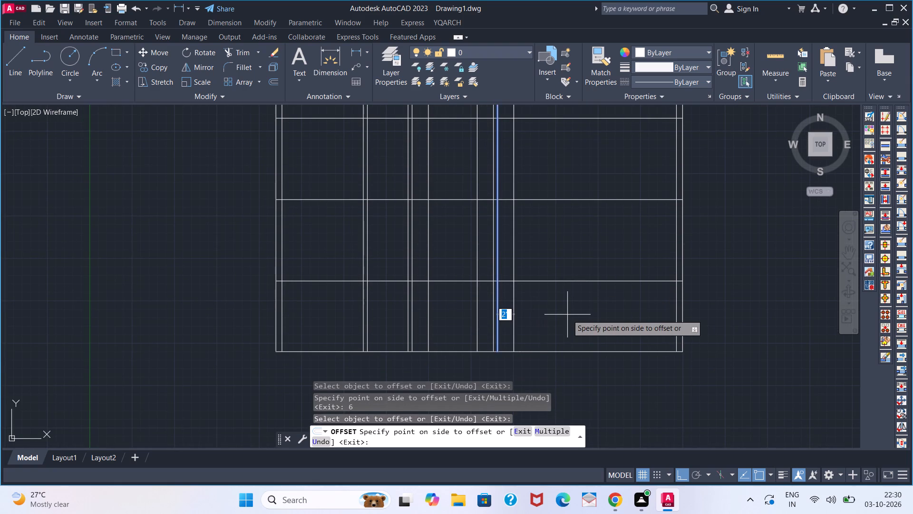
{"action": "type", "text": "5'"}
{"action": "key", "text": "Return"}
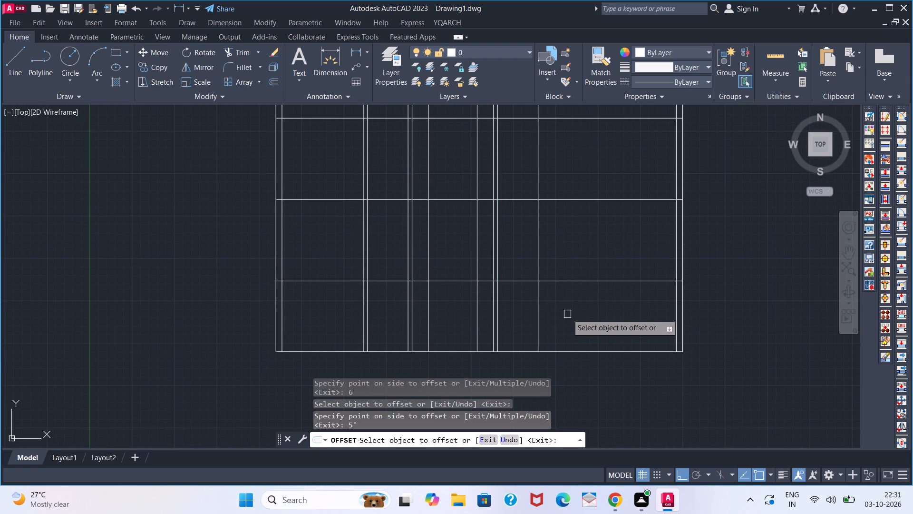
{"action": "left_click", "coordinate": [542, 306]}
{"action": "key", "text": "6"}
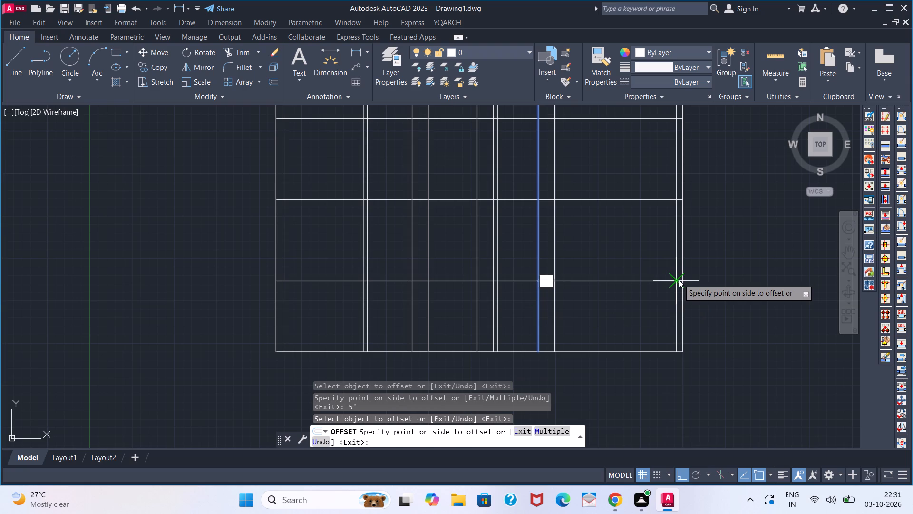
{"action": "key", "text": "Return"}
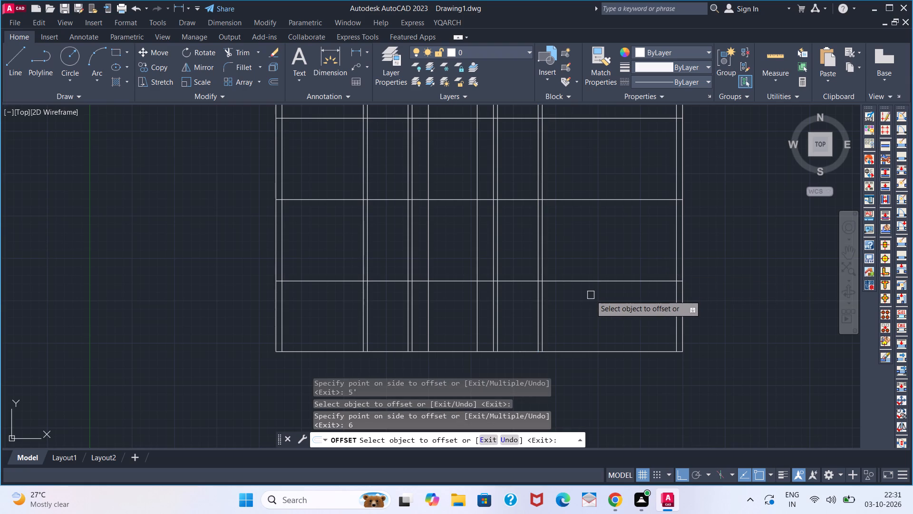
Offset the right line of the fourth 6" pair 10' to the right and end the Offset command.
{"action": "left_click", "coordinate": [544, 311]}
{"action": "type", "text": "10'"}
{"action": "key", "text": "Return"}
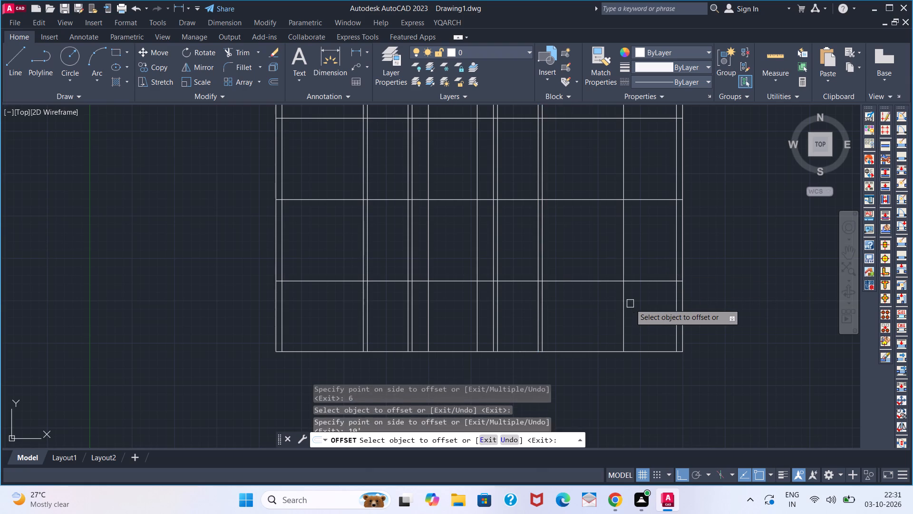
{"action": "key", "text": "space"}
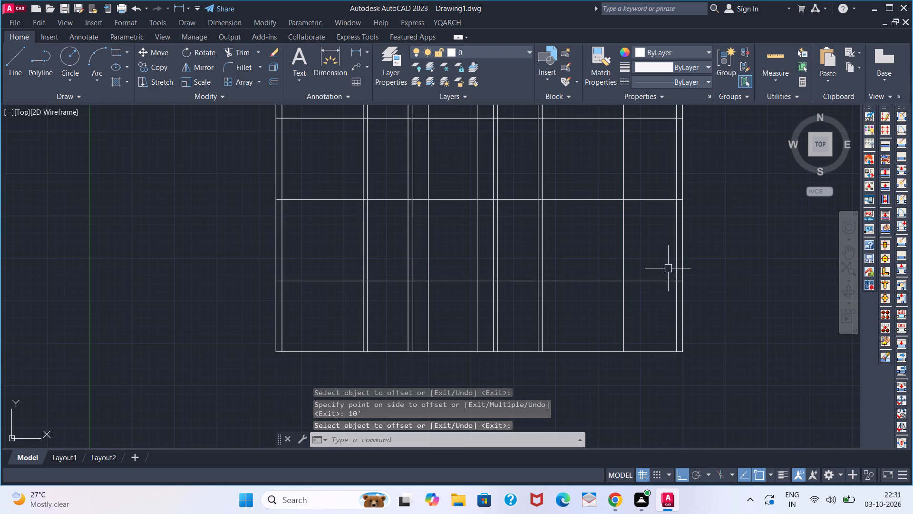
Trim all horizontal lines between the last 10' offset line and the old right wall.
{"action": "scroll", "coordinate": [638, 258], "scroll_direction": "down", "scroll_amount": 1}
{"action": "middle_click_drag", "start_coordinate": [643, 271], "coordinate": [633, 319]}
{"action": "middle_click_drag", "start_coordinate": [631, 325], "coordinate": [605, 376]}
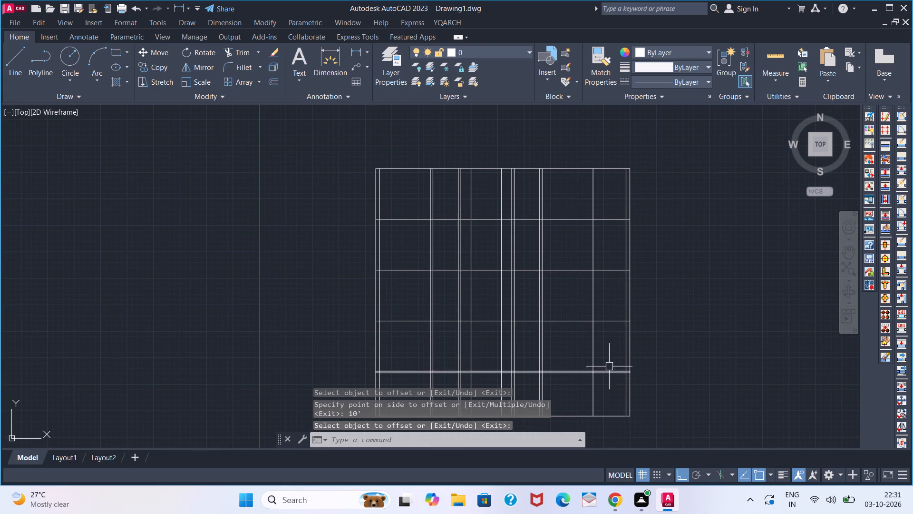
{"action": "type", "text": "TR"}
{"action": "key", "text": "space"}
{"action": "left_click", "coordinate": [620, 140]}
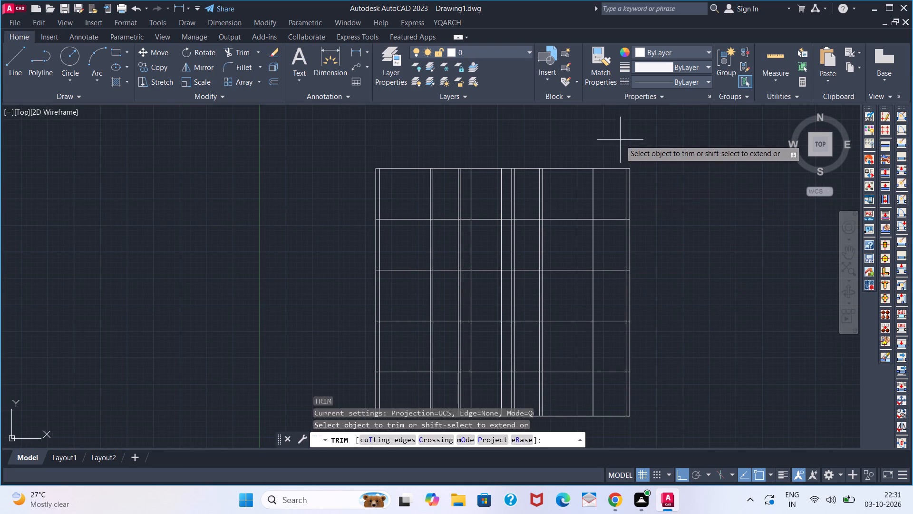
{"action": "left_click", "coordinate": [612, 465]}
{"action": "left_click", "coordinate": [613, 425]}
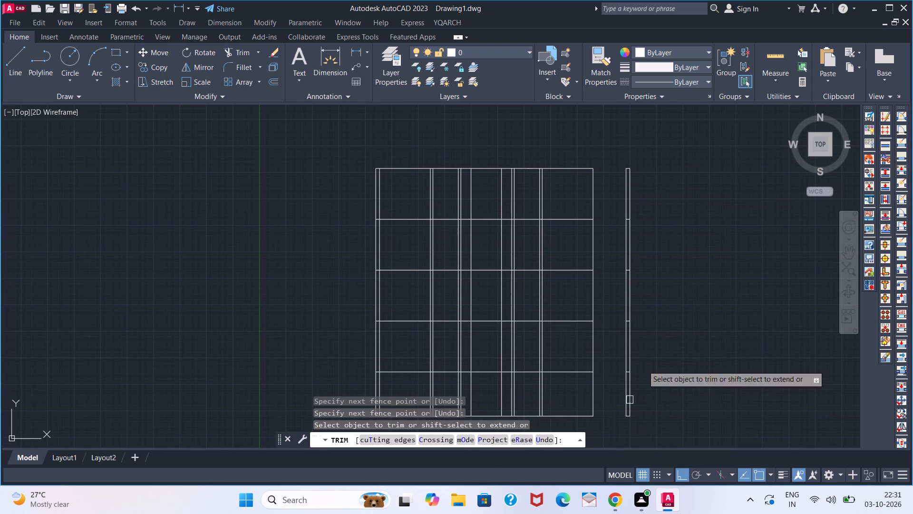
{"action": "key", "text": "space"}
Erase the old right wall lines together with the leftover horizontal stubs between them.
{"action": "left_click", "coordinate": [660, 144]}
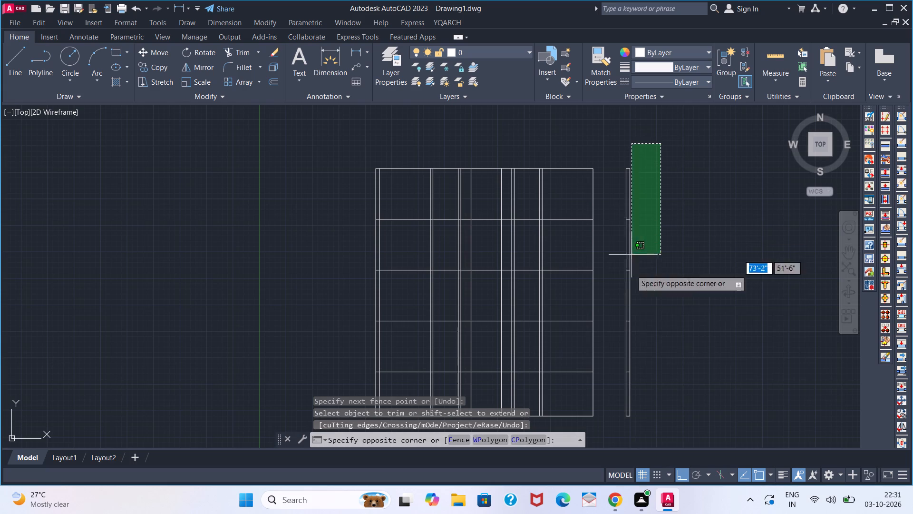
{"action": "left_click", "coordinate": [615, 432]}
{"action": "key", "text": "Delete"}
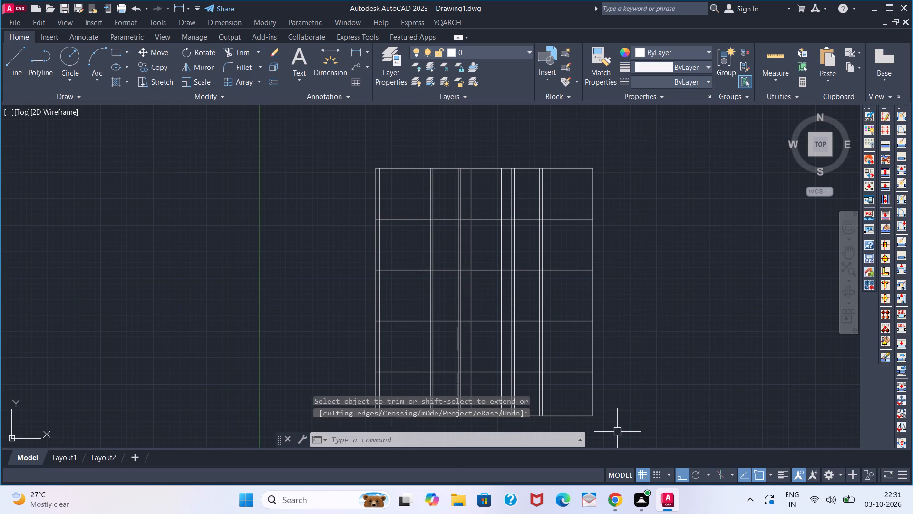
Offset the building's rightmost vertical line 9" outward to form the outer face of the right wall.
{"action": "key", "text": "o"}
{"action": "key", "text": "Return"}
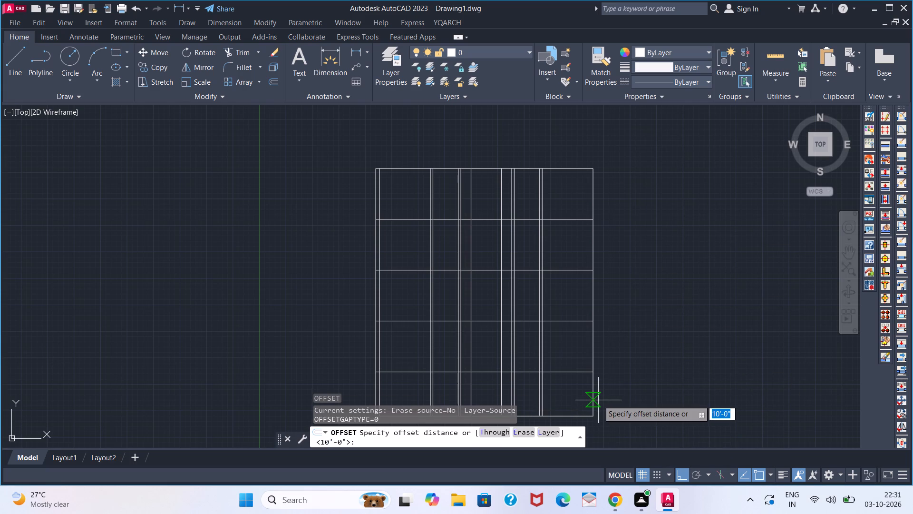
{"action": "key", "text": "9"}
{"action": "key", "text": "Return"}
{"action": "left_click", "coordinate": [593, 399]}
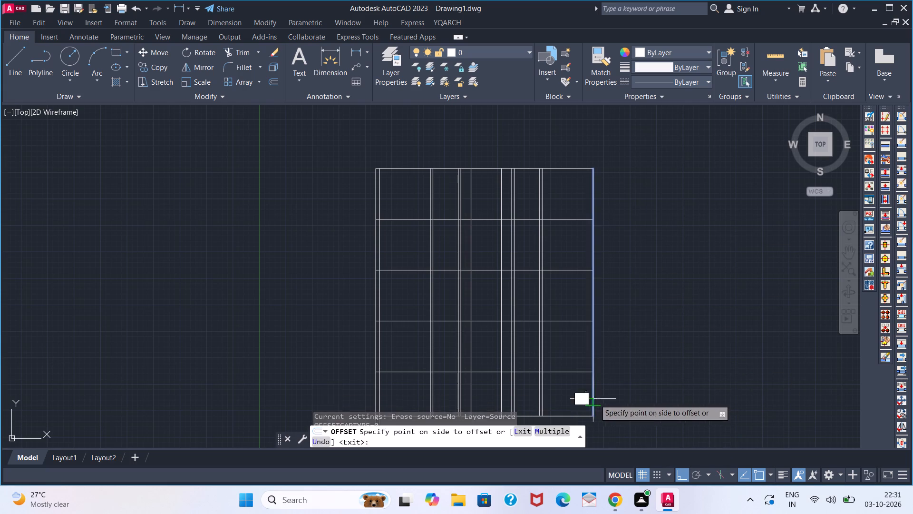
{"action": "left_click", "coordinate": [645, 399]}
{"action": "key", "text": "space"}
Extend the base line, the lowest floor line and the top line to the outer face of the right wall.
{"action": "middle_click", "coordinate": [583, 389]}
{"action": "middle_click_drag", "start_coordinate": [583, 389], "coordinate": [583, 368]}
{"action": "middle_click", "coordinate": [583, 366]}
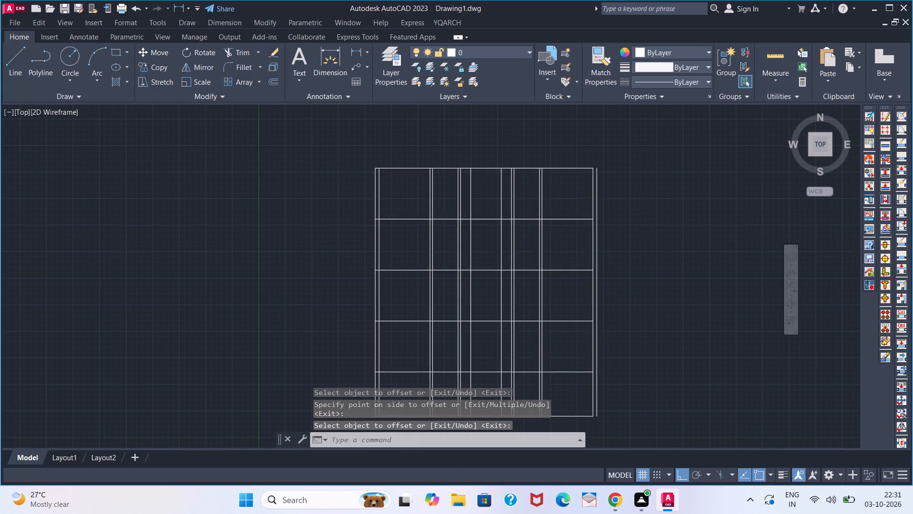
{"action": "scroll", "coordinate": [568, 380], "scroll_direction": "down", "scroll_amount": 1}
{"action": "middle_click_drag", "start_coordinate": [545, 359], "coordinate": [549, 355]}
{"action": "middle_click_drag", "start_coordinate": [557, 345], "coordinate": [591, 289]}
{"action": "scroll", "coordinate": [599, 341], "scroll_direction": "up", "scroll_amount": 1}
{"action": "key", "text": "e"}
{"action": "key", "text": "x"}
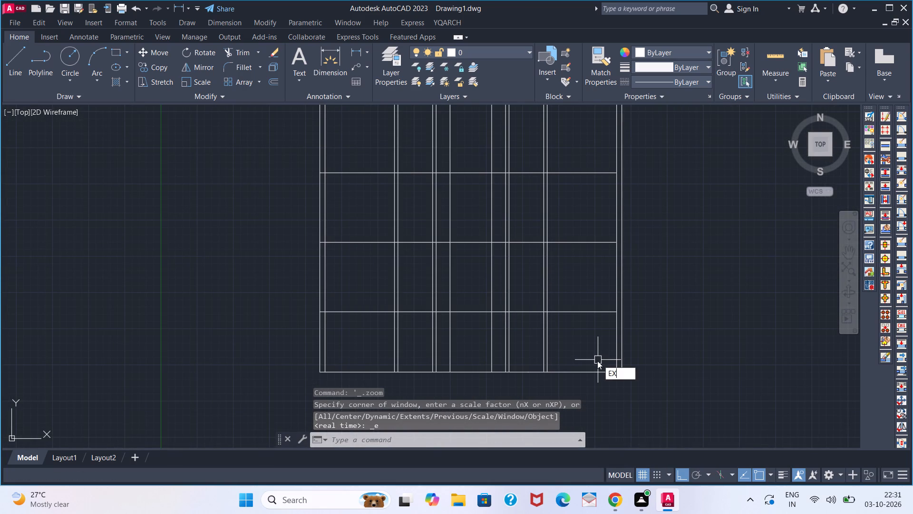
{"action": "key", "text": "space"}
{"action": "left_click", "coordinate": [596, 374]}
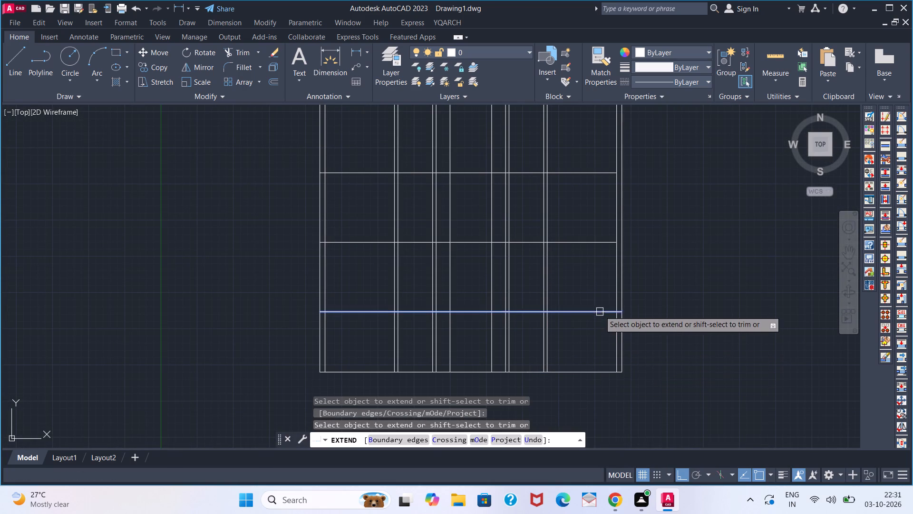
{"action": "left_click", "coordinate": [600, 311]}
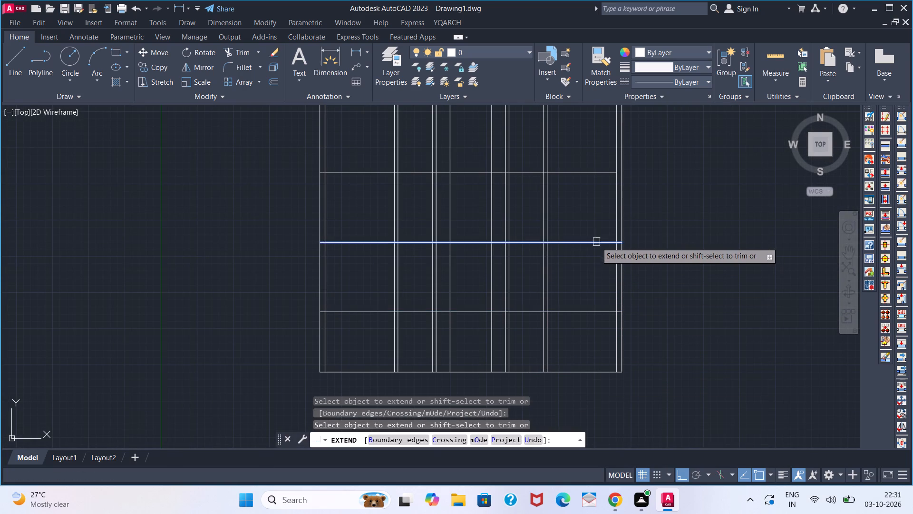
{"action": "middle_click_drag", "start_coordinate": [586, 160], "coordinate": [587, 294]}
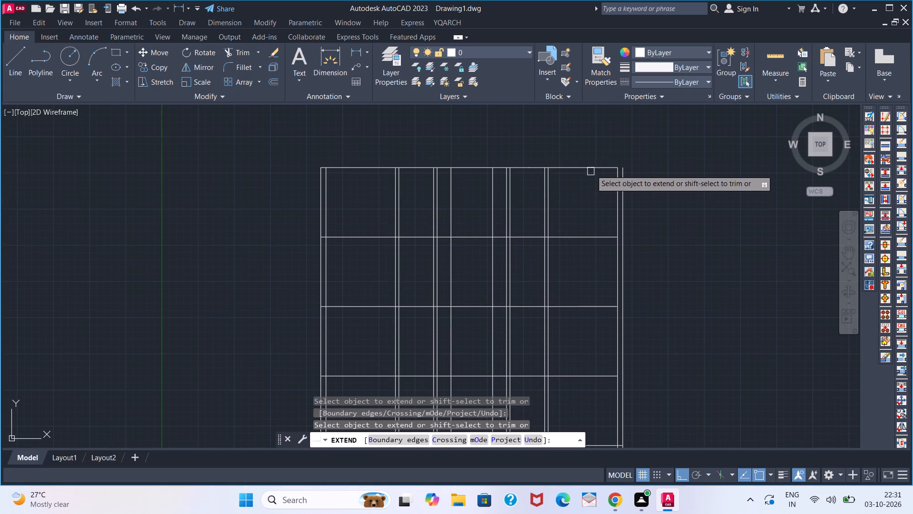
{"action": "left_click", "coordinate": [591, 170]}
{"action": "scroll", "coordinate": [605, 277], "scroll_direction": "down", "scroll_amount": 2}
{"action": "middle_click_drag", "start_coordinate": [594, 298], "coordinate": [594, 282]}
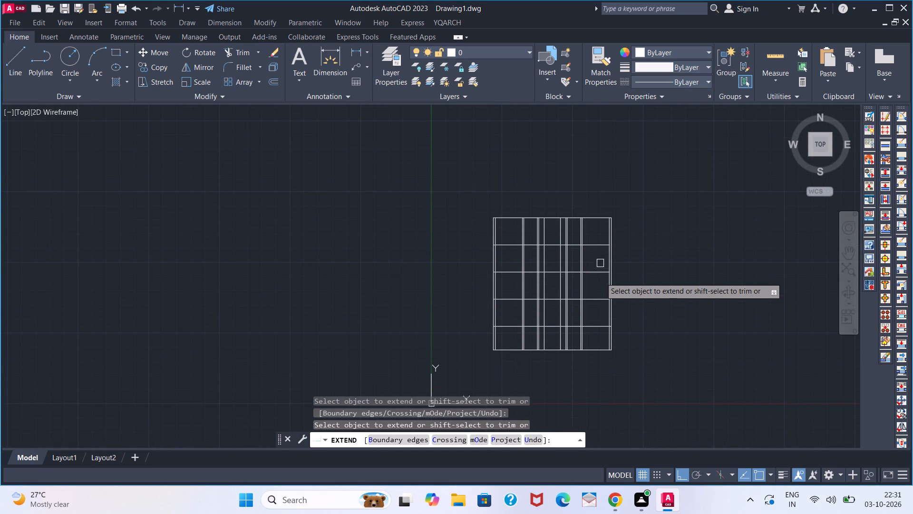
{"action": "key", "text": "space"}
Trim the four 6" vertical pairs between the two lowest floor lines, keeping the two single middle verticals.
{"action": "scroll", "coordinate": [576, 324], "scroll_direction": "up", "scroll_amount": 2}
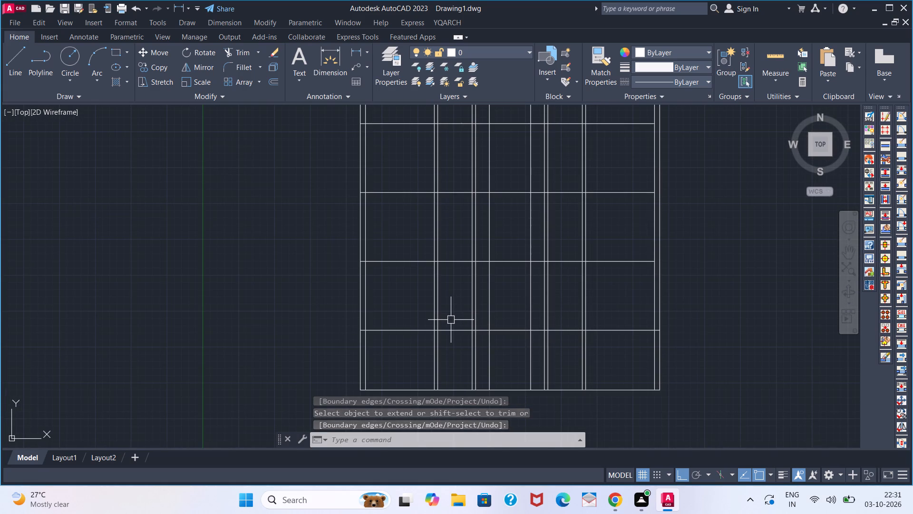
{"action": "type", "text": "TR"}
{"action": "key", "text": "space"}
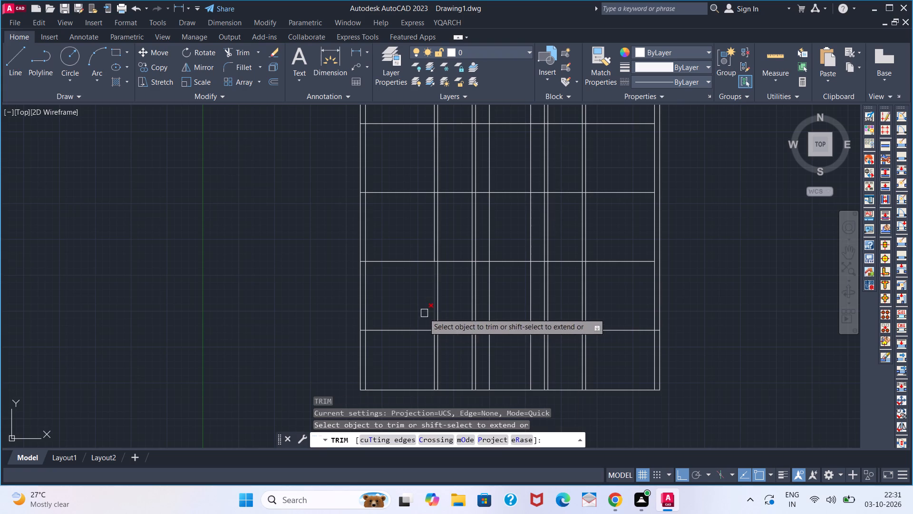
{"action": "left_click", "coordinate": [422, 312]}
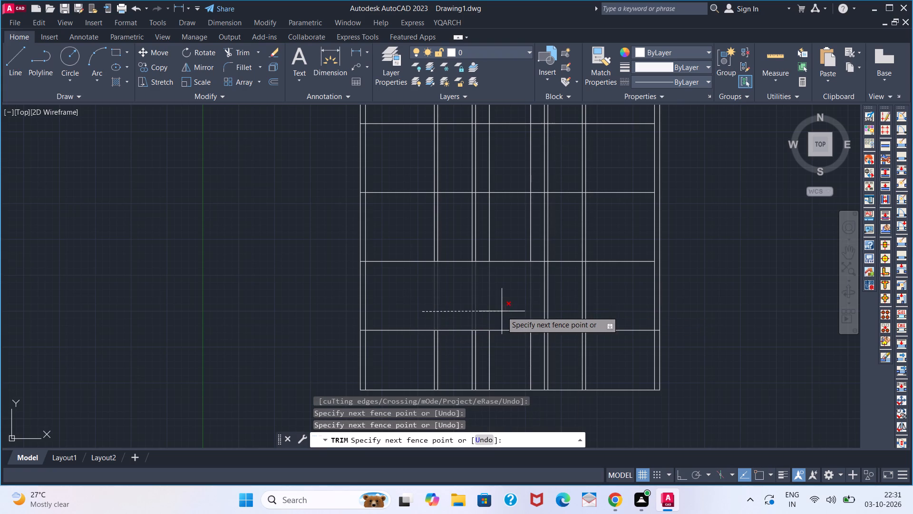
{"action": "left_click", "coordinate": [484, 312]}
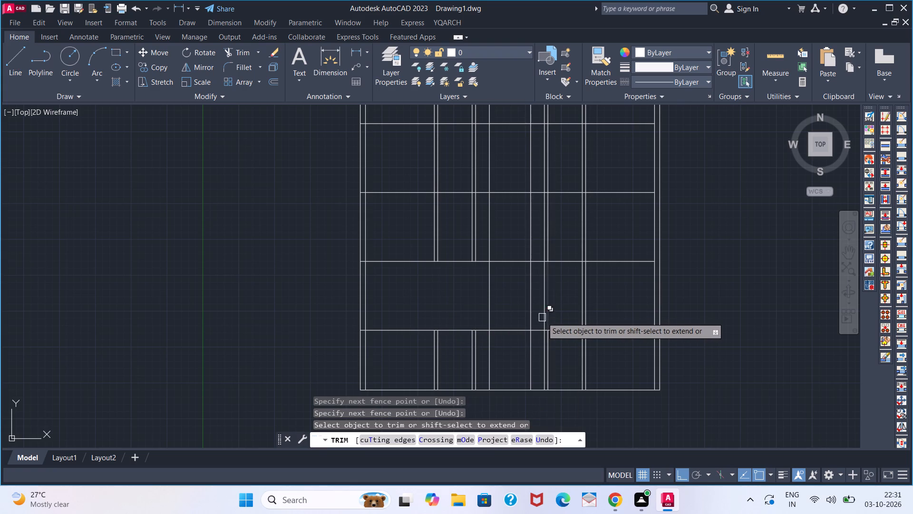
{"action": "left_click_drag", "start_coordinate": [539, 316], "coordinate": [584, 310]}
{"action": "left_click", "coordinate": [593, 310]}
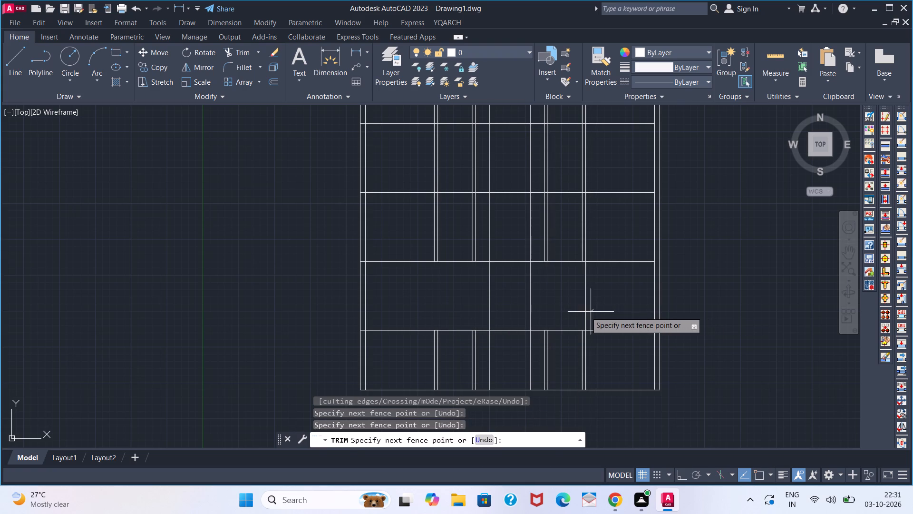
{"action": "left_click", "coordinate": [559, 305]}
{"action": "key", "text": "space"}
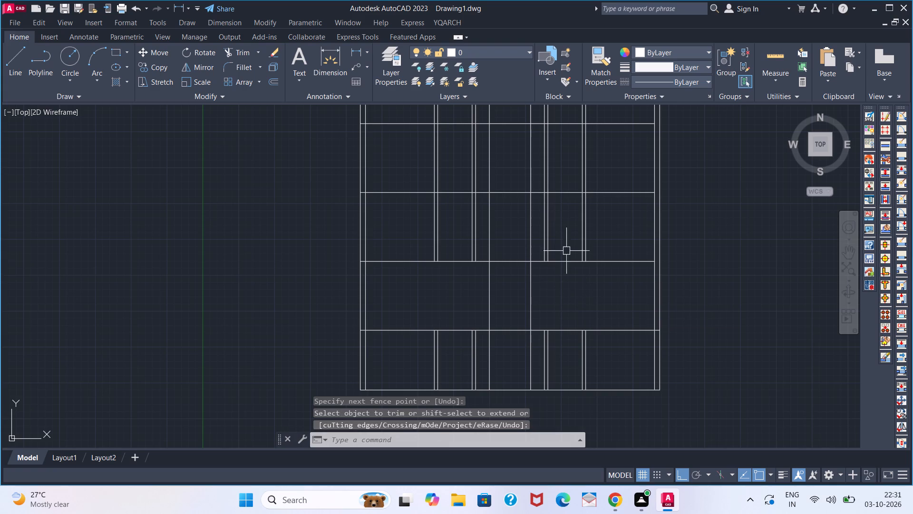
Erase the upper remainders of the four 6" vertical pairs above the second floor line, on both sides of the middle verticals.
{"action": "left_click", "coordinate": [597, 223]}
{"action": "left_click", "coordinate": [541, 243]}
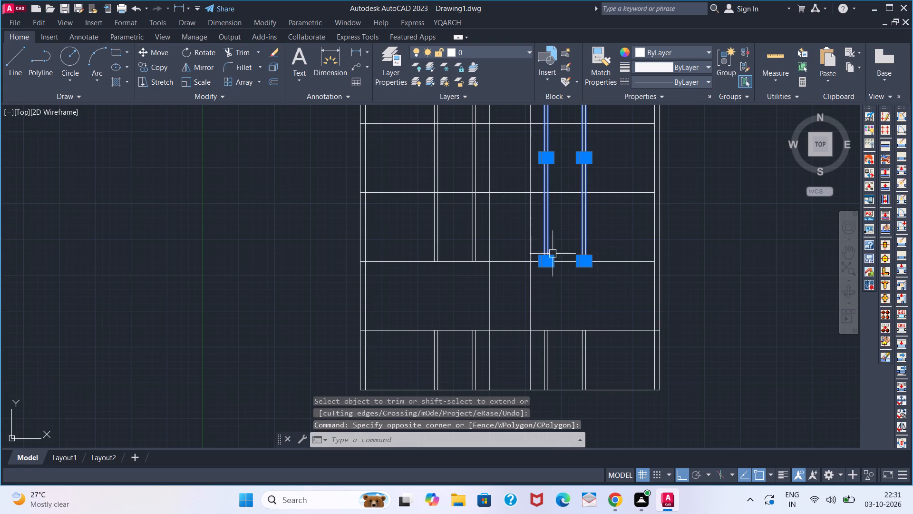
{"action": "key", "text": "Delete"}
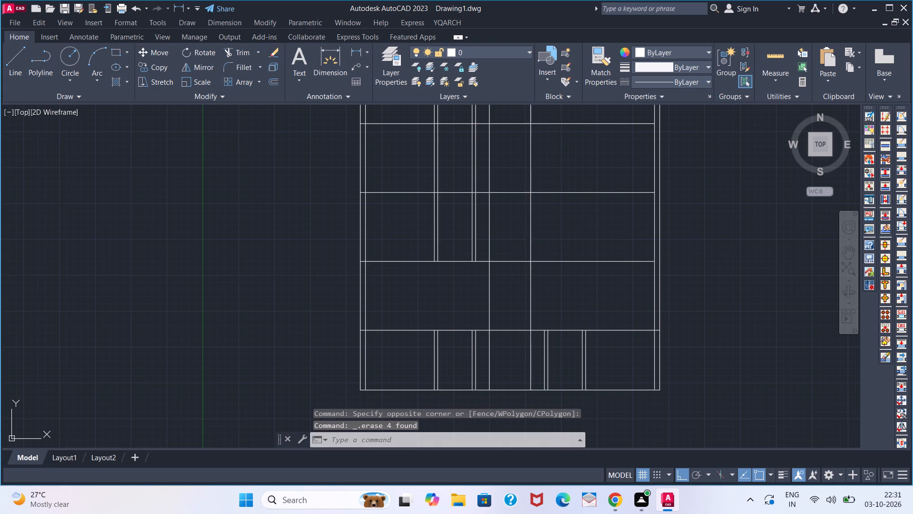
{"action": "left_click", "coordinate": [481, 233]}
{"action": "left_click", "coordinate": [423, 250]}
{"action": "key", "text": "Delete"}
Remove both side walls' inner lines above the lowest floor line by trimming one storey and erasing the remainders above it.
{"action": "scroll", "coordinate": [479, 256], "scroll_direction": "down", "scroll_amount": 1}
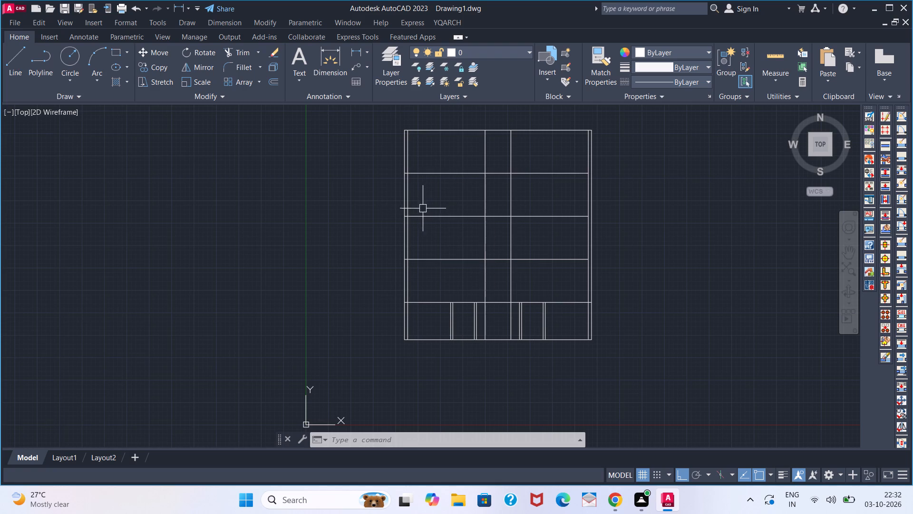
{"action": "key", "text": "t"}
{"action": "key", "text": "r"}
{"action": "key", "text": "space"}
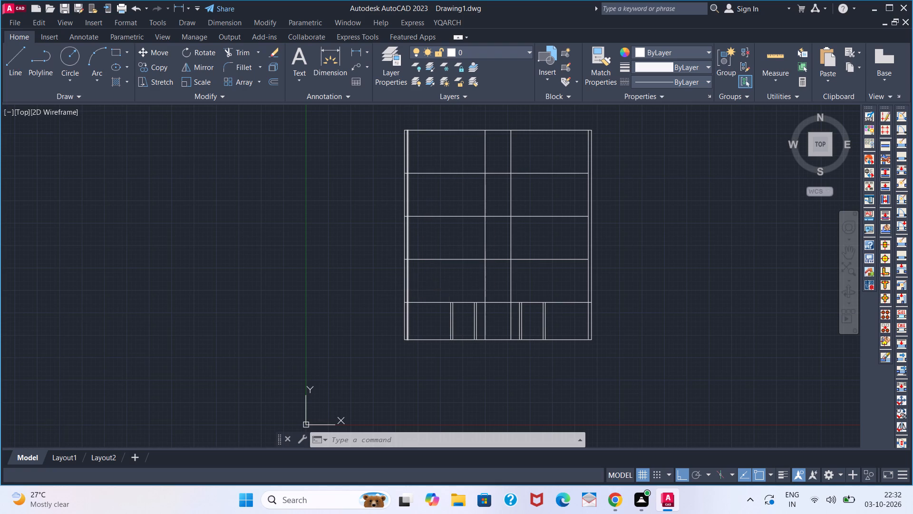
{"action": "left_click", "coordinate": [409, 274]}
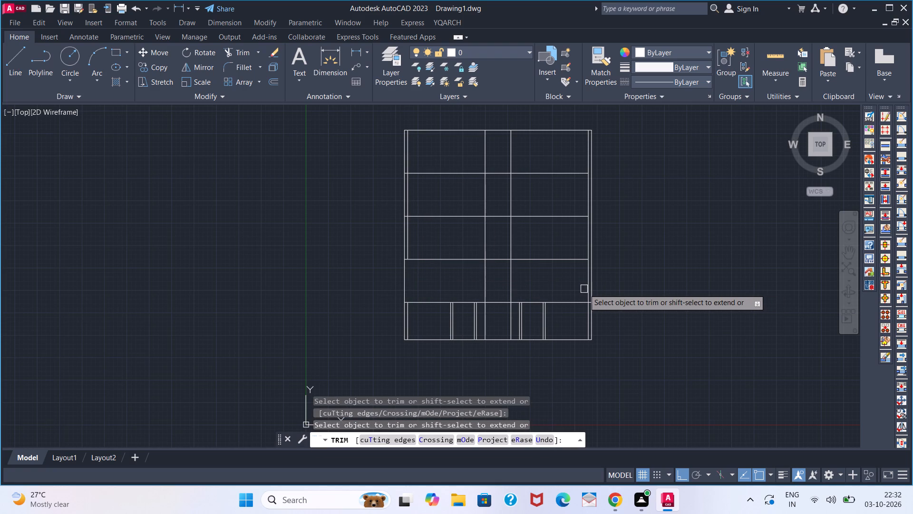
{"action": "left_click", "coordinate": [584, 289]}
{"action": "key", "text": "space"}
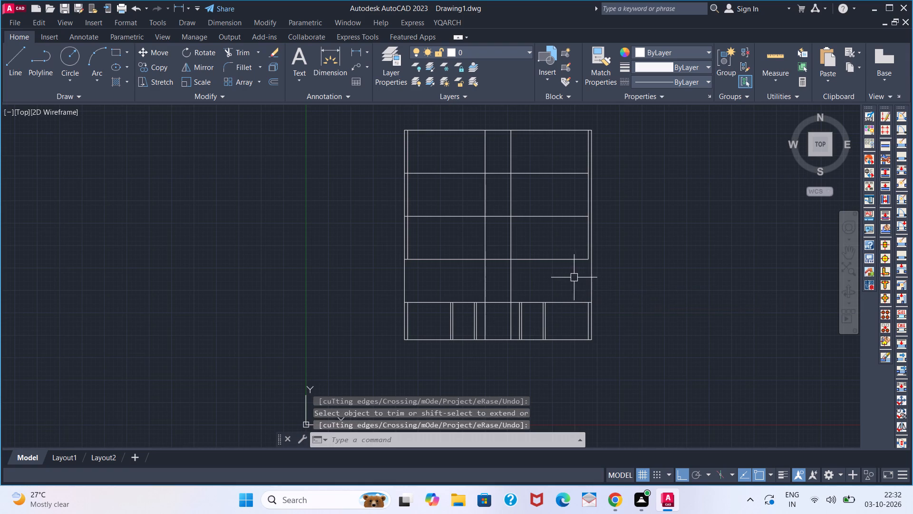
{"action": "left_click", "coordinate": [585, 249]}
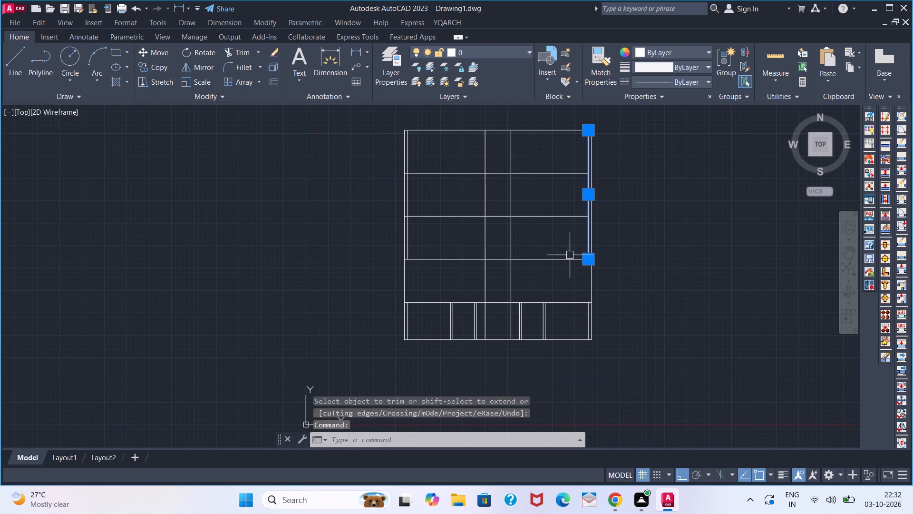
{"action": "key", "text": "Delete"}
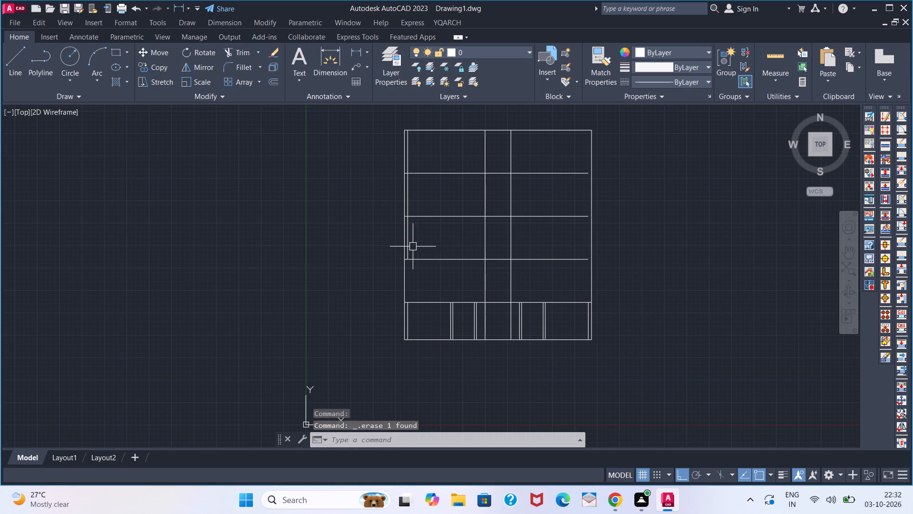
{"action": "left_click", "coordinate": [411, 246]}
{"action": "key", "text": "Delete"}
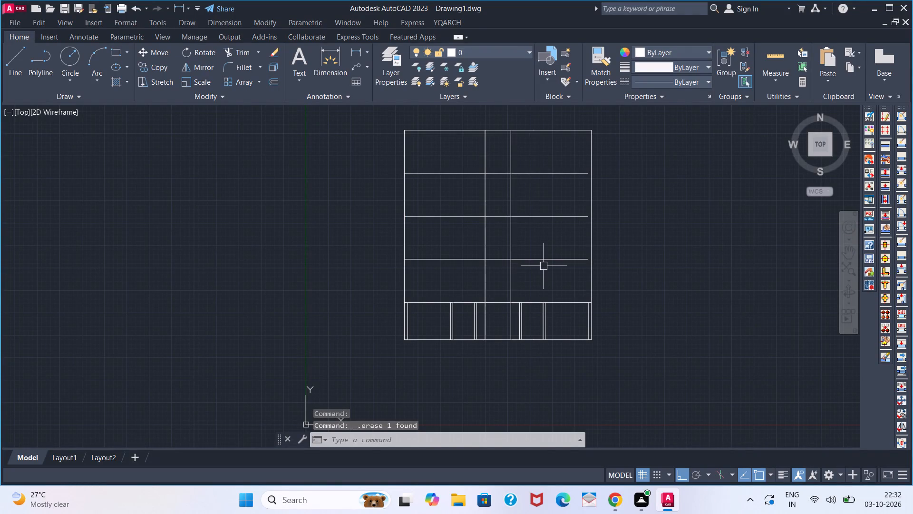
Extend the three upper floor lines to the outer face of the right wall.
{"action": "key", "text": "e"}
{"action": "key", "text": "x"}
{"action": "key", "text": "space"}
{"action": "left_click", "coordinate": [563, 259]}
{"action": "key", "text": "space"}
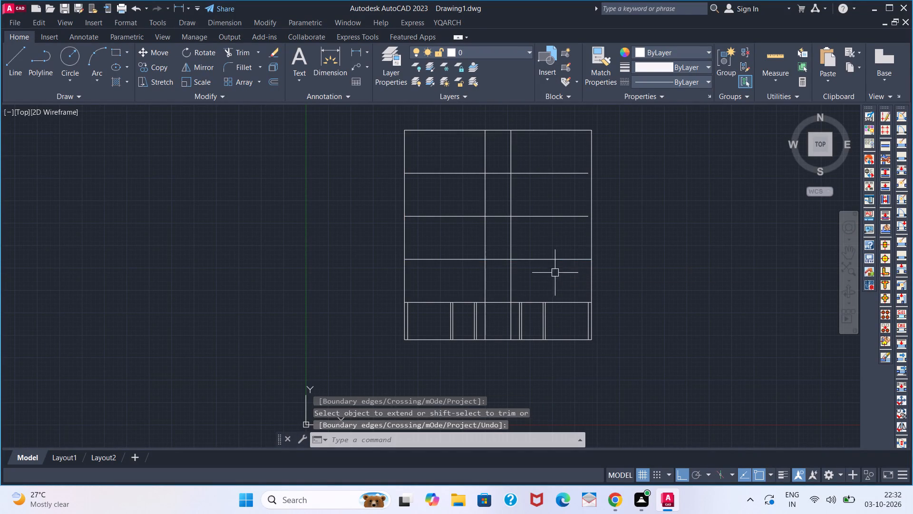
{"action": "key", "text": "space"}
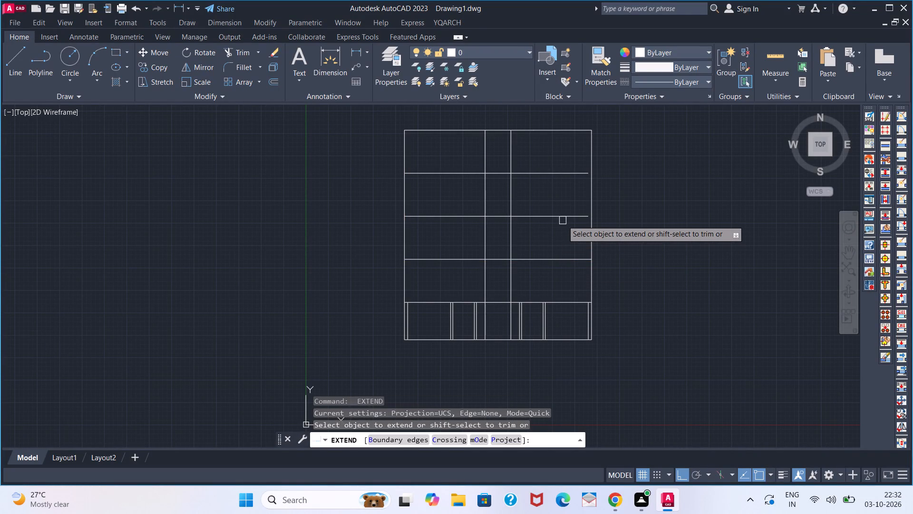
{"action": "left_click", "coordinate": [563, 220]}
{"action": "key", "text": "space"}
{"action": "left_click", "coordinate": [567, 177]}
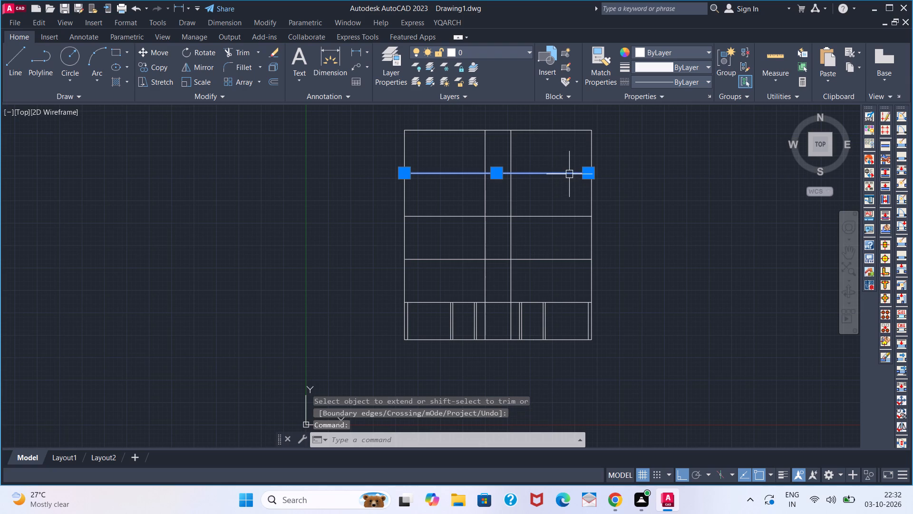
{"action": "key", "text": "Escape"}
{"action": "key", "text": "grave"}
{"action": "key", "text": "space"}
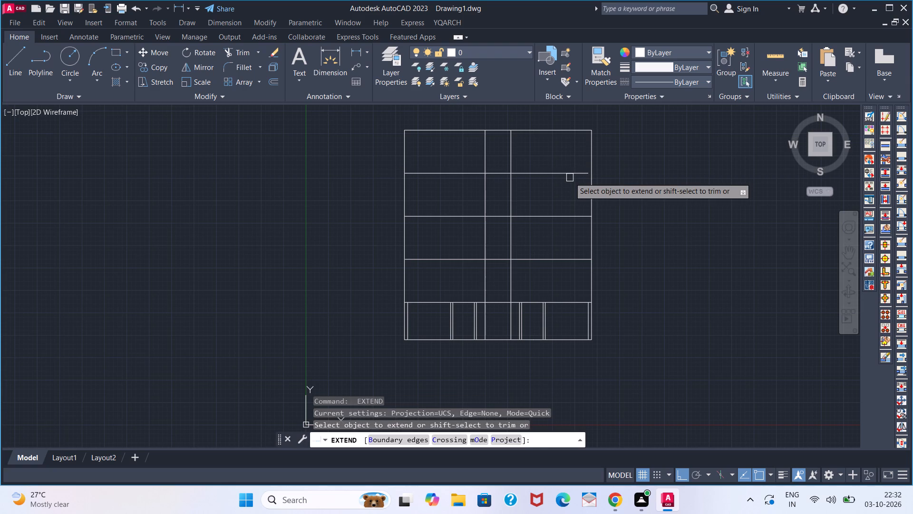
{"action": "left_click", "coordinate": [571, 177]}
{"action": "key", "text": "space"}
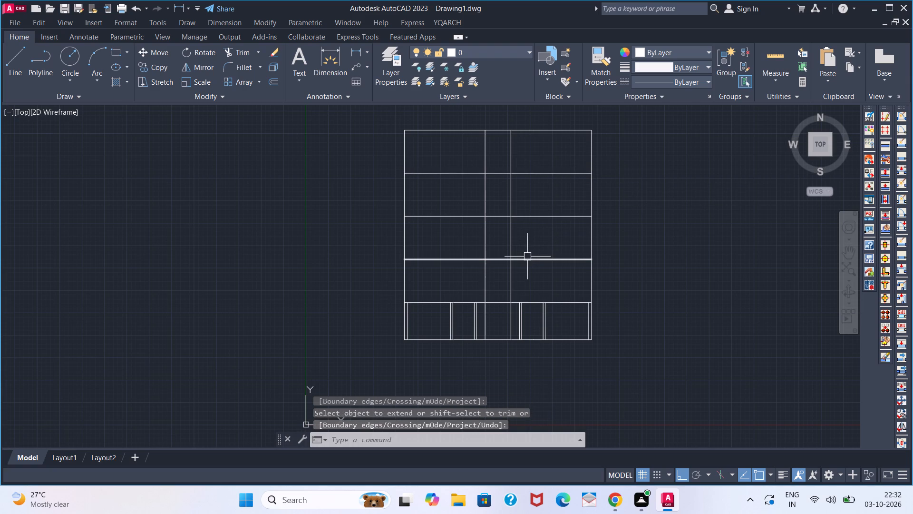
Trim the three upper floor lines between the two middle verticals, keeping the lowest floor line and the top line.
{"action": "type", "text": "TR"}
{"action": "key", "text": "space"}
{"action": "left_click", "coordinate": [502, 272]}
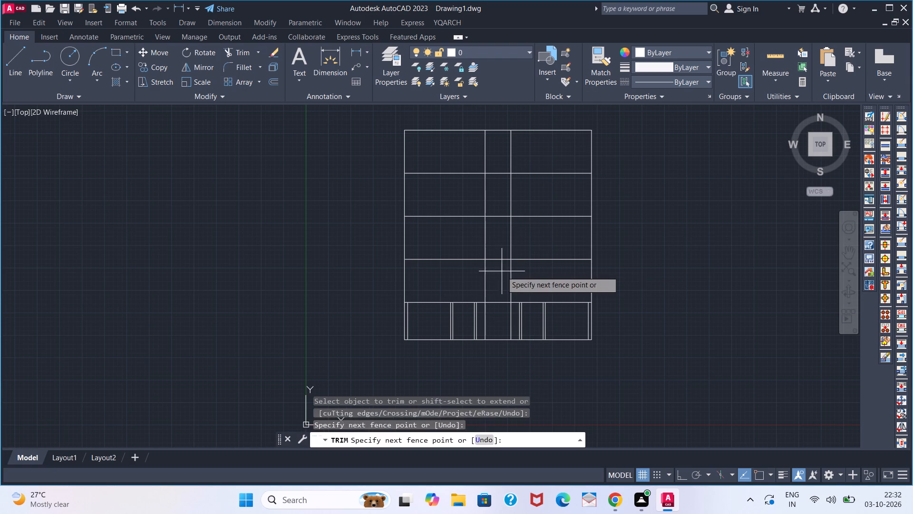
{"action": "left_click", "coordinate": [502, 150]}
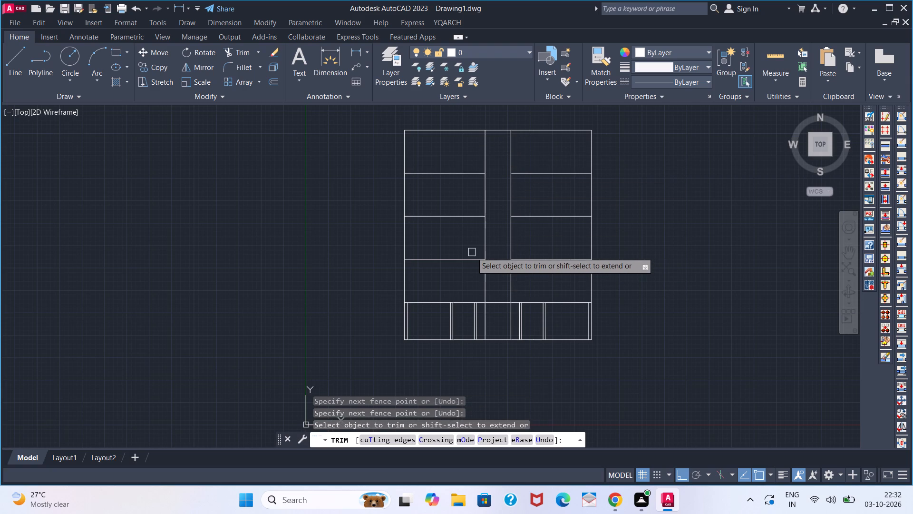
{"action": "key", "text": "space"}
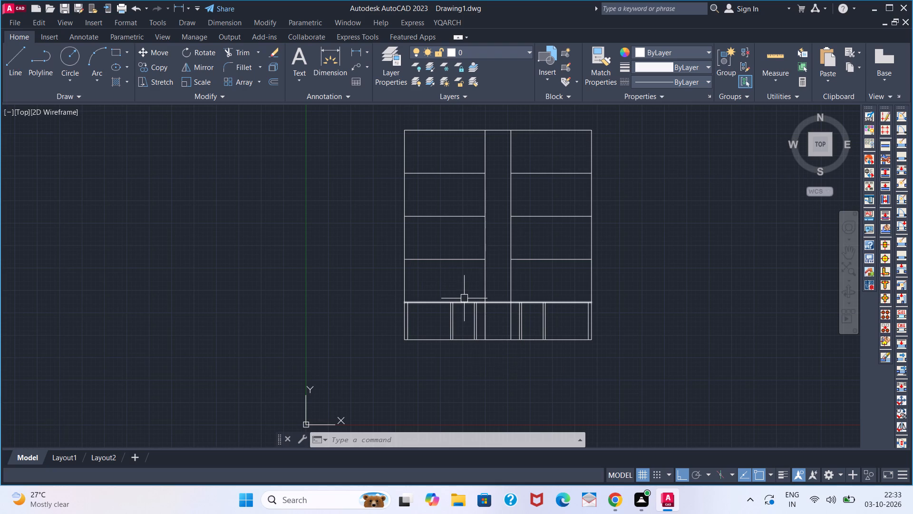
Group the two collinear segments that form the building's top line.
{"action": "scroll", "coordinate": [405, 297], "scroll_direction": "up", "scroll_amount": 1}
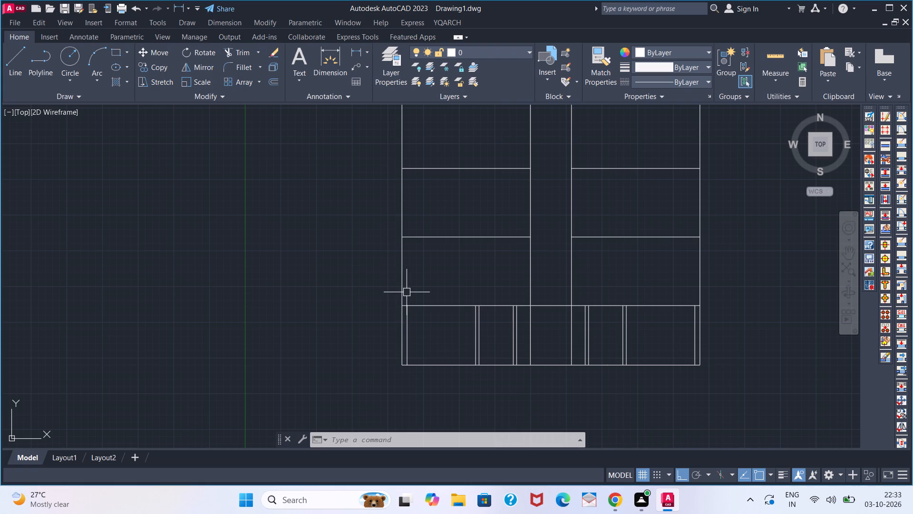
{"action": "middle_click_drag", "start_coordinate": [426, 296], "coordinate": [416, 325]}
{"action": "middle_click_drag", "start_coordinate": [414, 328], "coordinate": [401, 376]}
{"action": "scroll", "coordinate": [405, 340], "scroll_direction": "down", "scroll_amount": 1}
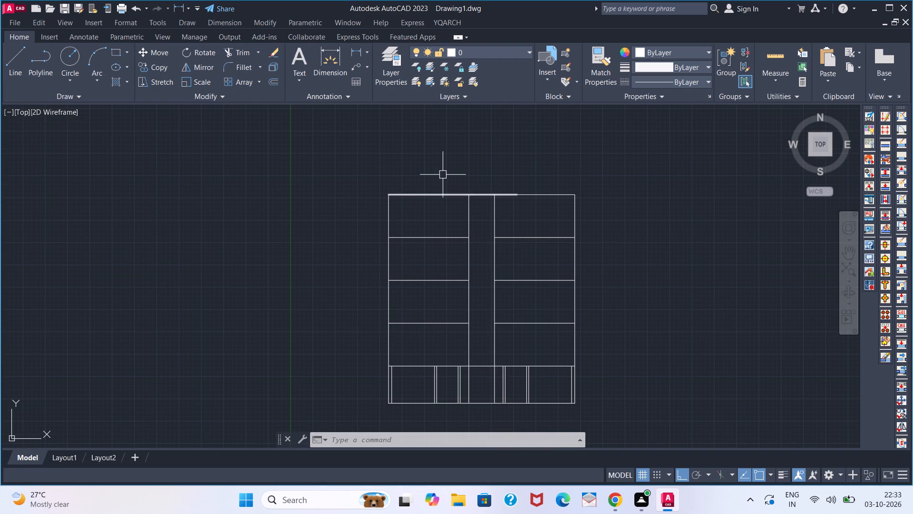
{"action": "left_click", "coordinate": [553, 192]}
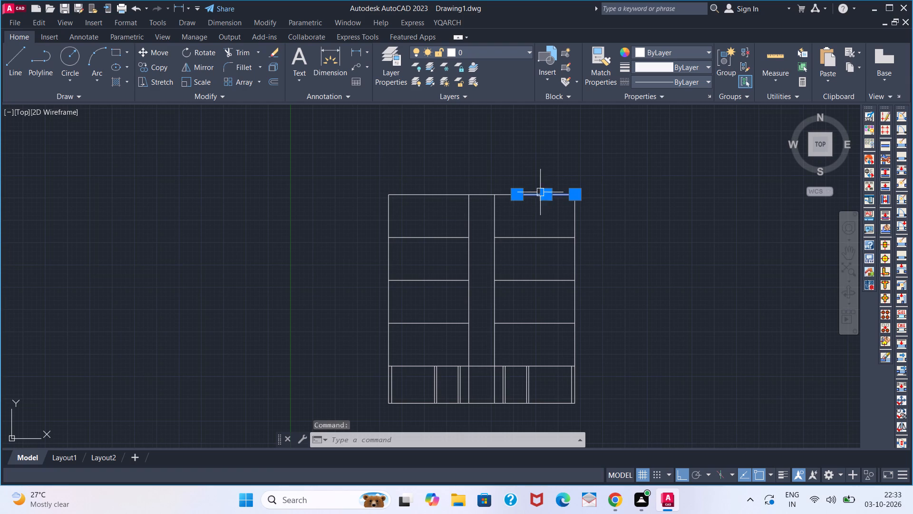
{"action": "left_click", "coordinate": [466, 193]}
{"action": "left_click", "coordinate": [431, 184]}
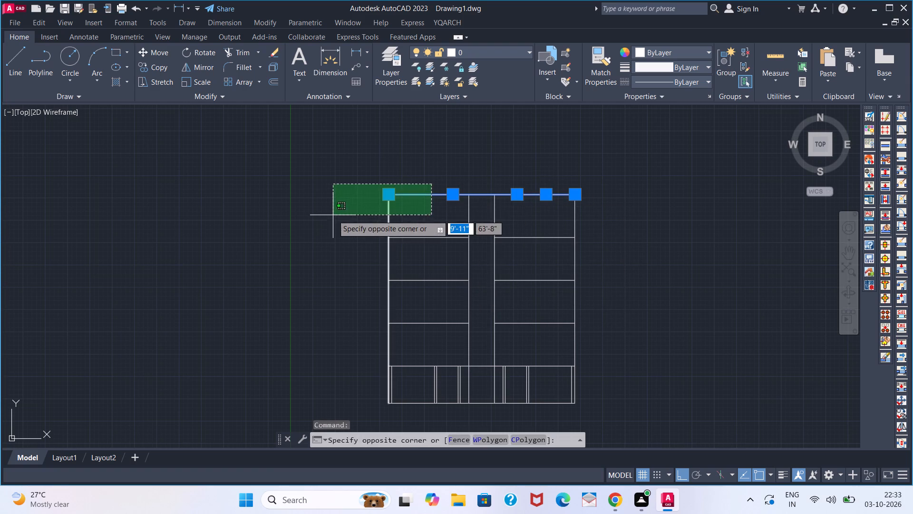
{"action": "left_click", "coordinate": [398, 191]}
{"action": "key", "text": "g"}
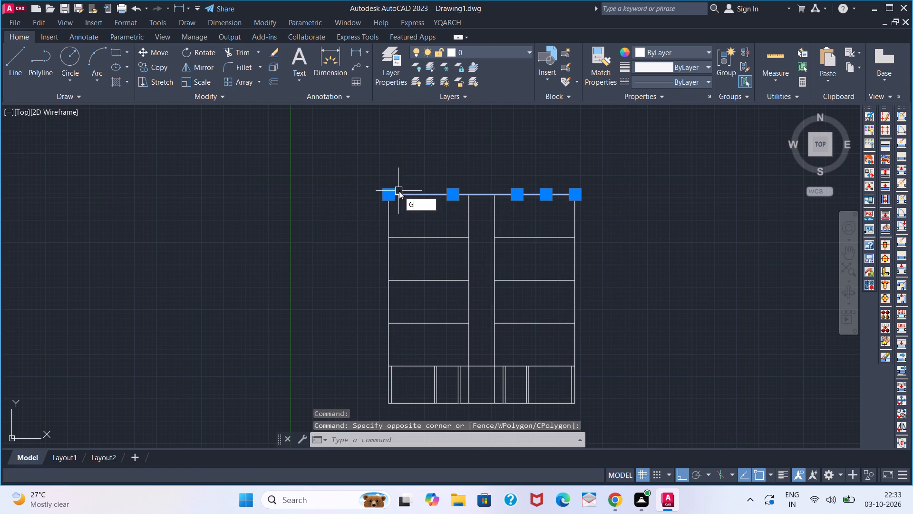
{"action": "key", "text": "space"}
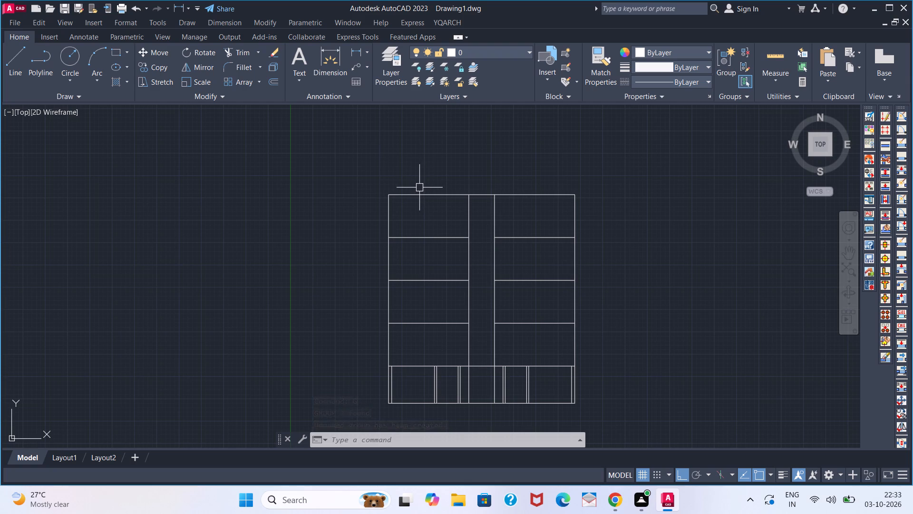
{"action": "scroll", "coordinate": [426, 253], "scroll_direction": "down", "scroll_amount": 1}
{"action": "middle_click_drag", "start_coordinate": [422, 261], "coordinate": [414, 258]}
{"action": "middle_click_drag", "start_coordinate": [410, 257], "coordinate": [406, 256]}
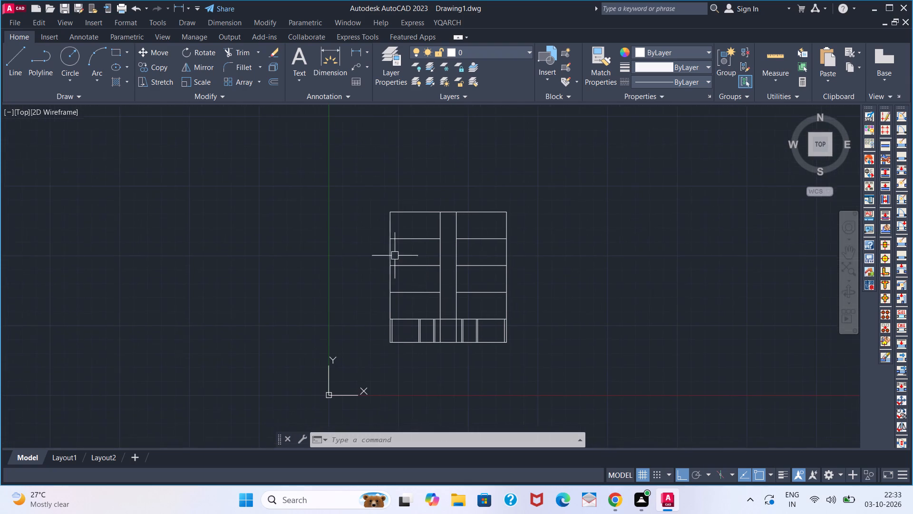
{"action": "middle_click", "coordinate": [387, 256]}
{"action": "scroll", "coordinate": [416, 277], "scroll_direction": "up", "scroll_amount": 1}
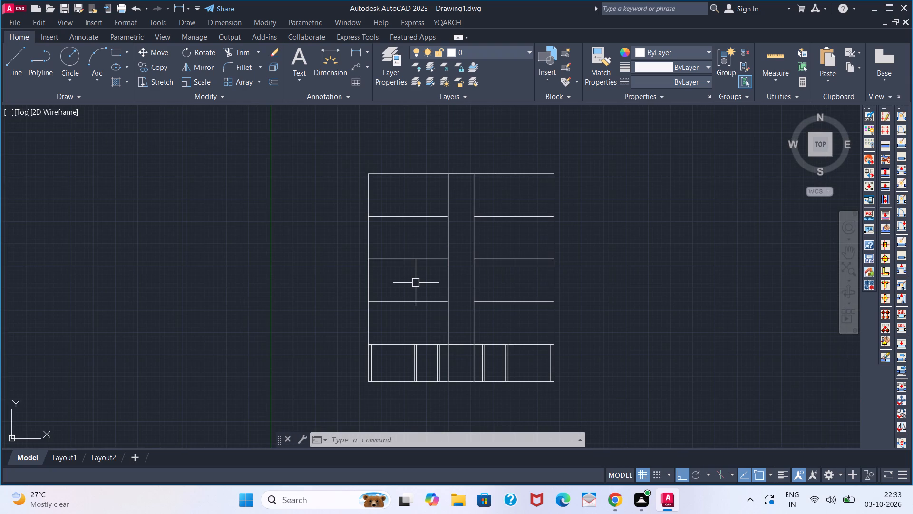
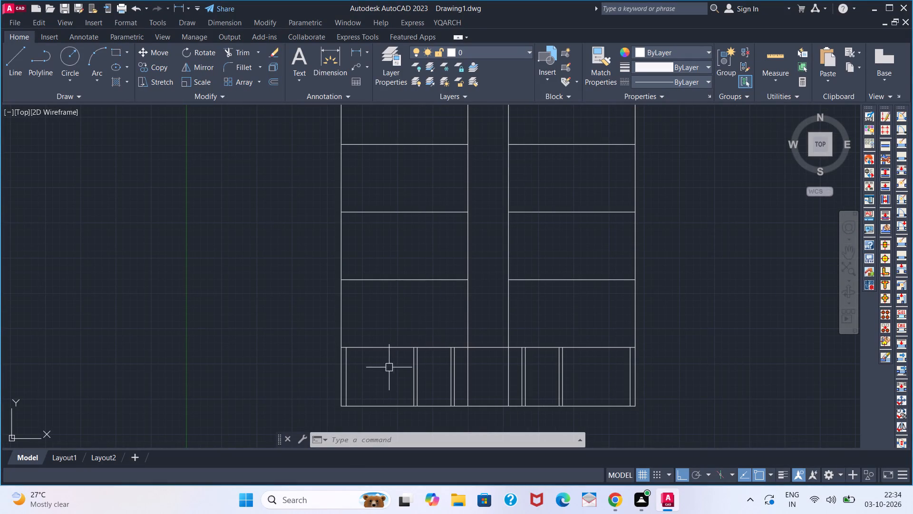
Offset the second-lowest floor line 1' upward in both the left and right bays.
{"action": "scroll", "coordinate": [390, 340], "scroll_direction": "down", "scroll_amount": 1}
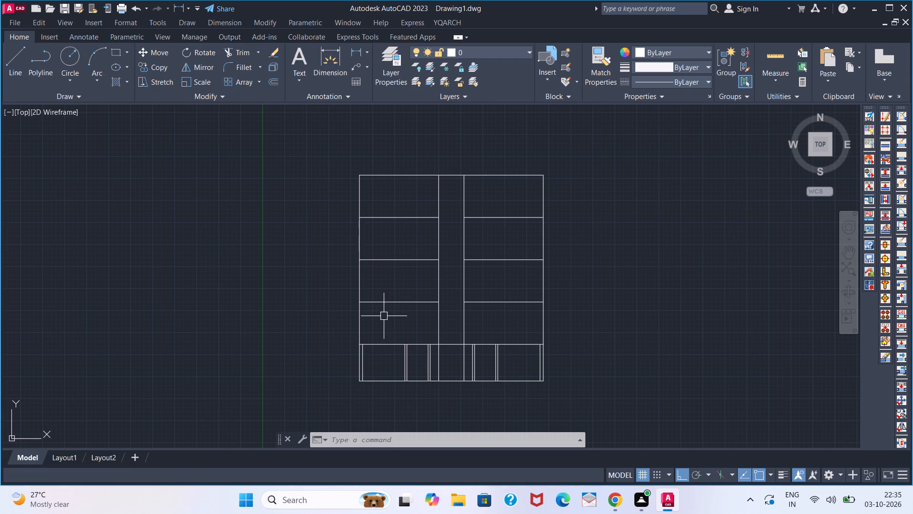
{"action": "scroll", "coordinate": [384, 316], "scroll_direction": "up", "scroll_amount": 1}
{"action": "scroll", "coordinate": [388, 318], "scroll_direction": "down", "scroll_amount": 1}
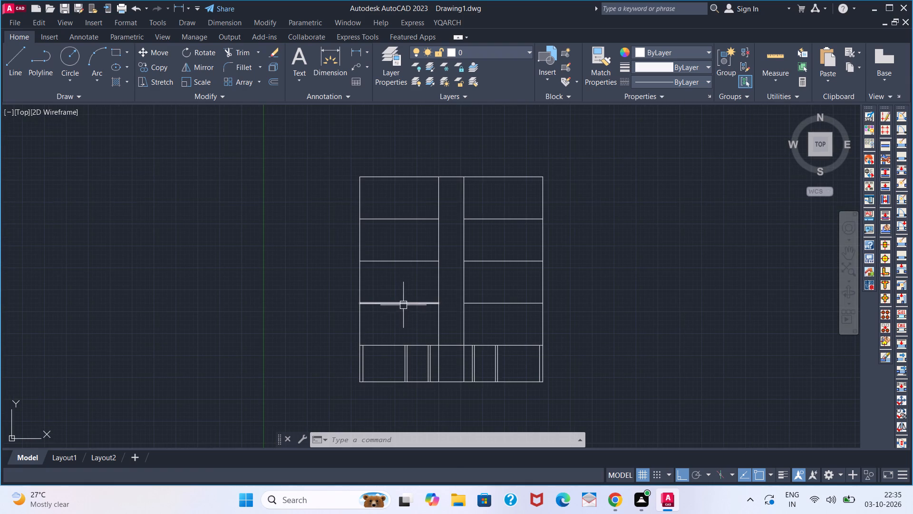
{"action": "scroll", "coordinate": [409, 302], "scroll_direction": "up", "scroll_amount": 1}
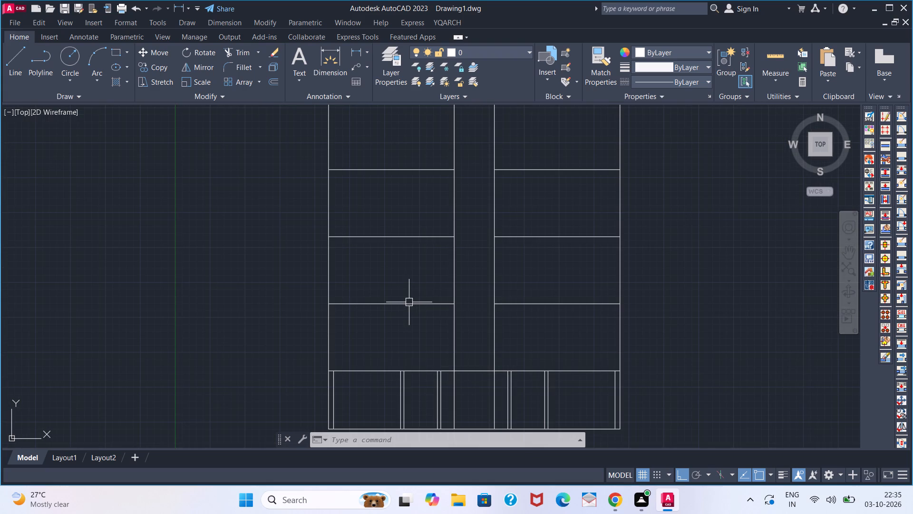
{"action": "key", "text": "o"}
{"action": "key", "text": "Return"}
{"action": "key", "text": "1"}
{"action": "key", "text": "apostrophe"}
{"action": "key", "text": "Return"}
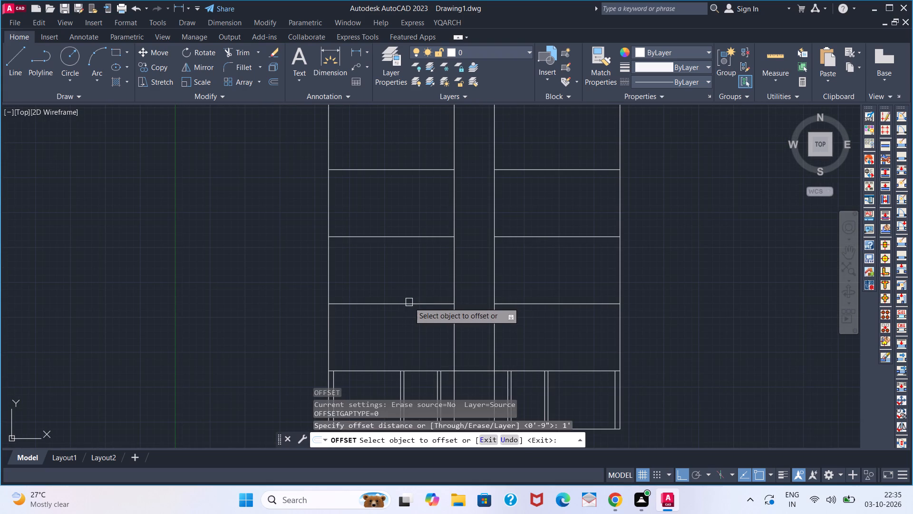
{"action": "left_click", "coordinate": [409, 304]}
{"action": "left_click", "coordinate": [408, 293]}
{"action": "left_click", "coordinate": [509, 302]}
{"action": "left_click", "coordinate": [509, 276]}
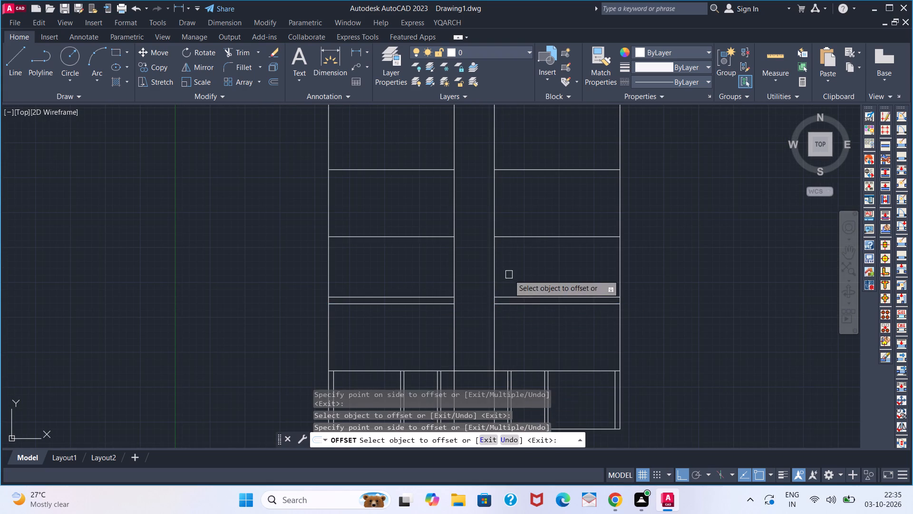
{"action": "key", "text": "space"}
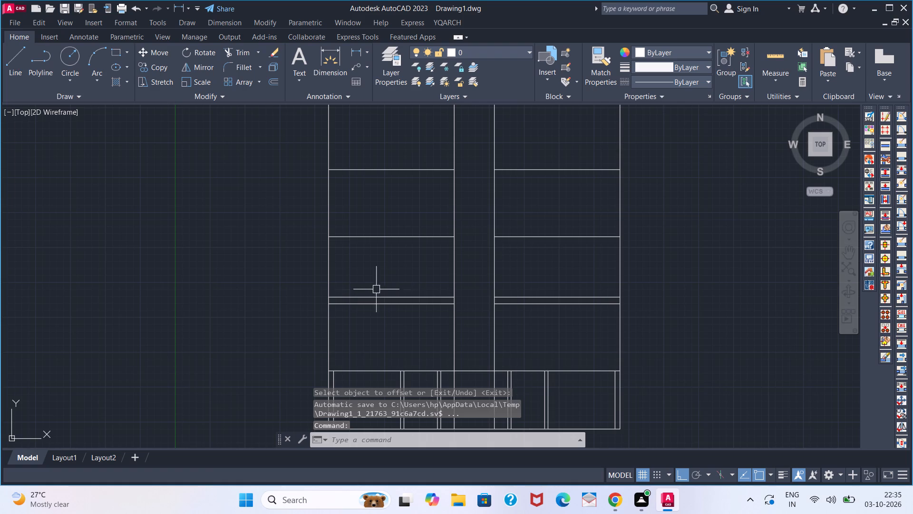
Offset the new lines just above the second-lowest floor line 3' upward in both bays.
{"action": "key", "text": "o"}
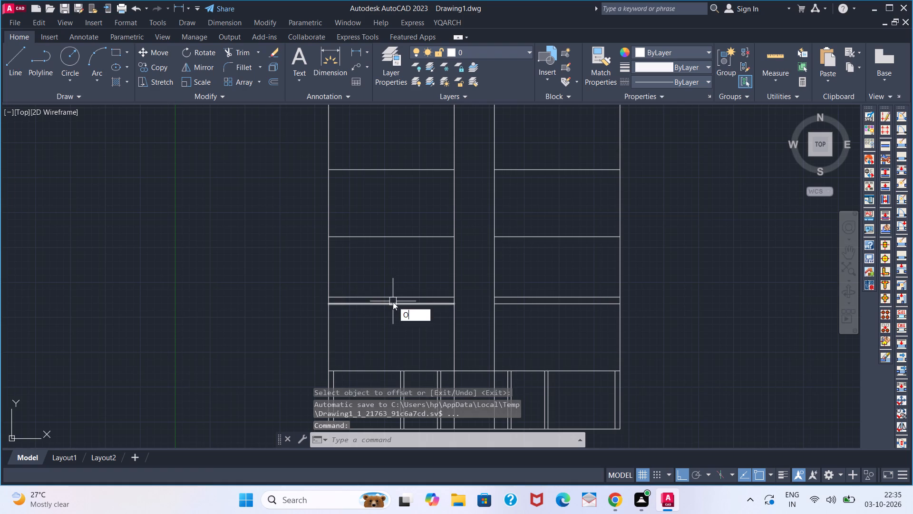
{"action": "key", "text": "Return"}
{"action": "key", "text": "3"}
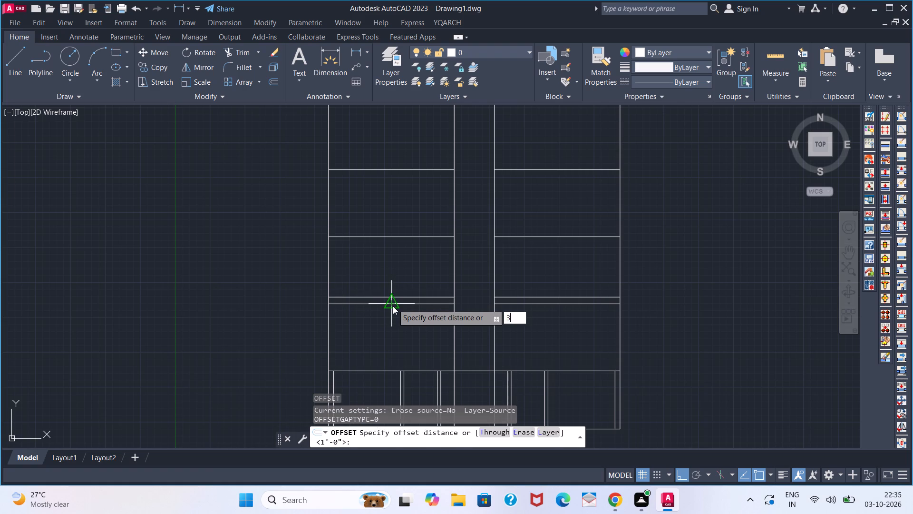
{"action": "key", "text": "apostrophe"}
{"action": "key", "text": "Return"}
{"action": "left_click", "coordinate": [393, 299]}
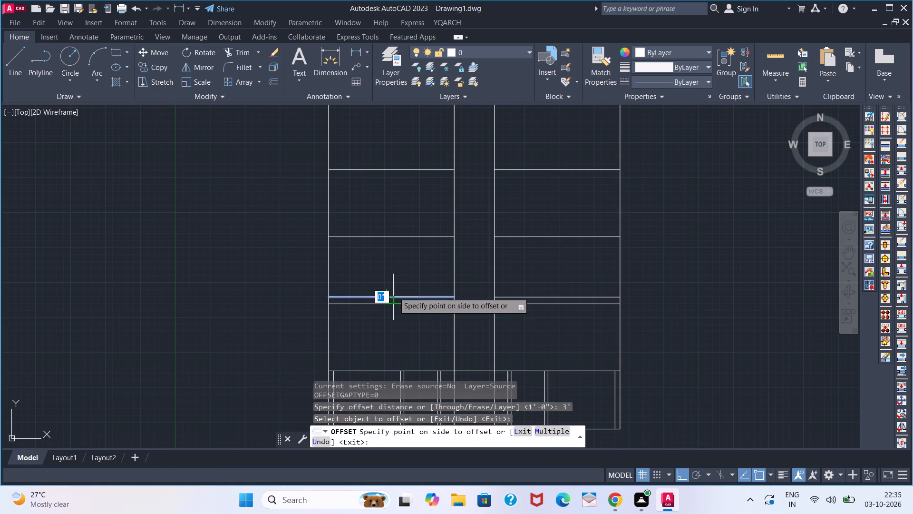
{"action": "left_click", "coordinate": [397, 282]}
{"action": "left_click", "coordinate": [511, 296]}
{"action": "left_click", "coordinate": [519, 271]}
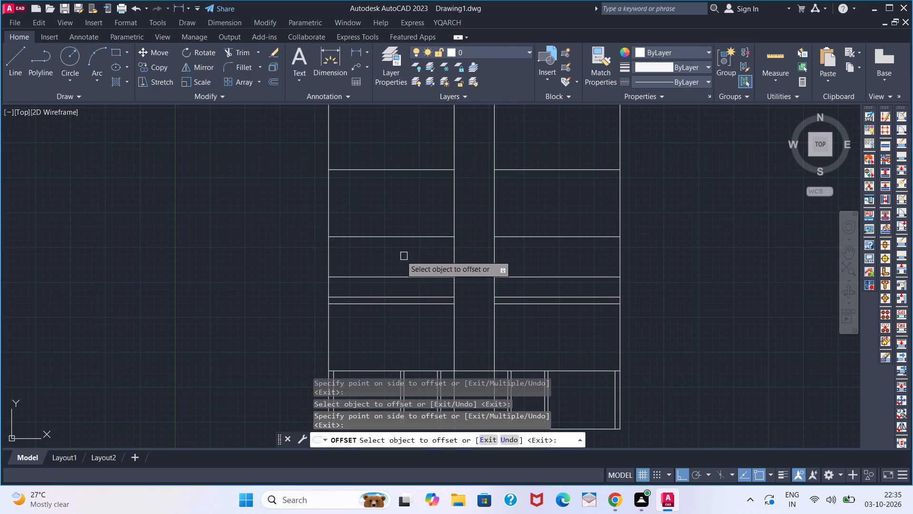
Offset the two upper floor lines below the top line 3' upward in both the left and right bays.
{"action": "left_click", "coordinate": [398, 237]}
{"action": "left_click", "coordinate": [407, 211]}
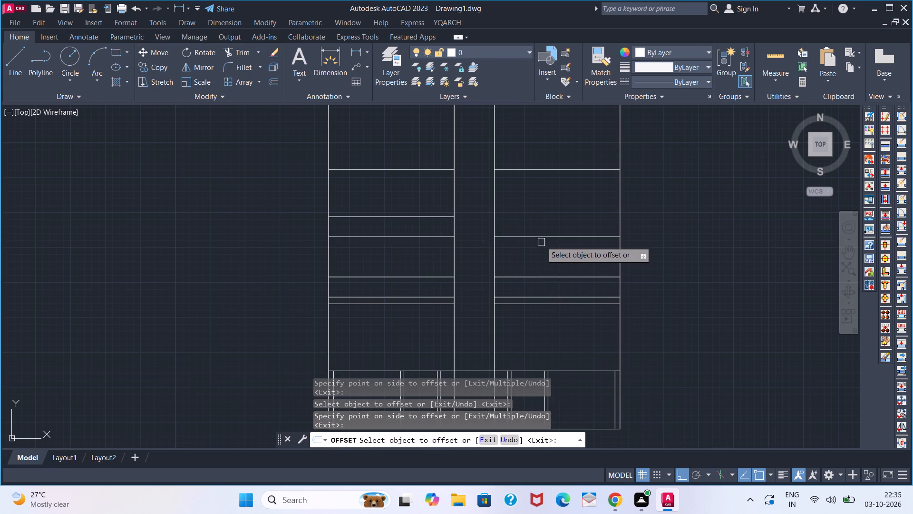
{"action": "left_click", "coordinate": [541, 239]}
{"action": "left_click", "coordinate": [546, 195]}
{"action": "left_click", "coordinate": [546, 172]}
{"action": "left_click", "coordinate": [546, 138]}
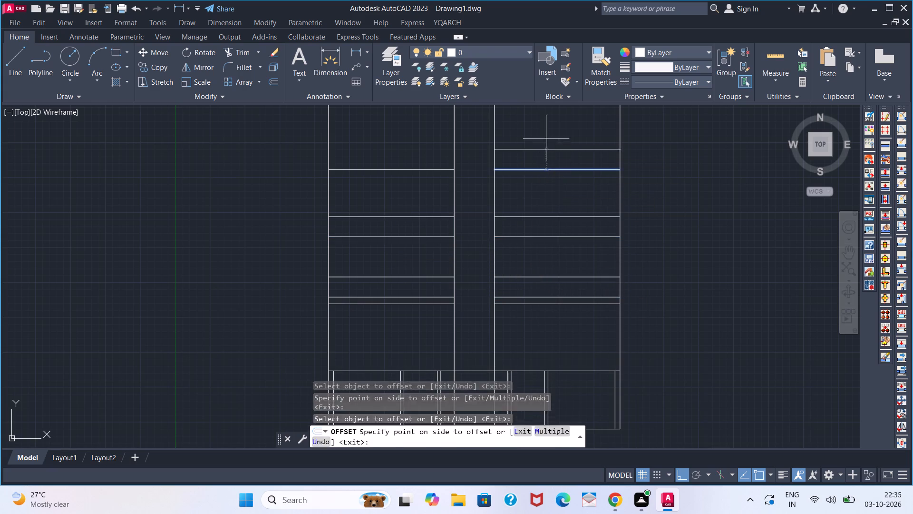
{"action": "left_click", "coordinate": [431, 172]}
{"action": "left_click", "coordinate": [436, 142]}
Offset the lowest floor line, above the ground-floor partitions, 3' upward.
{"action": "middle_click_drag", "start_coordinate": [466, 202], "coordinate": [466, 217]}
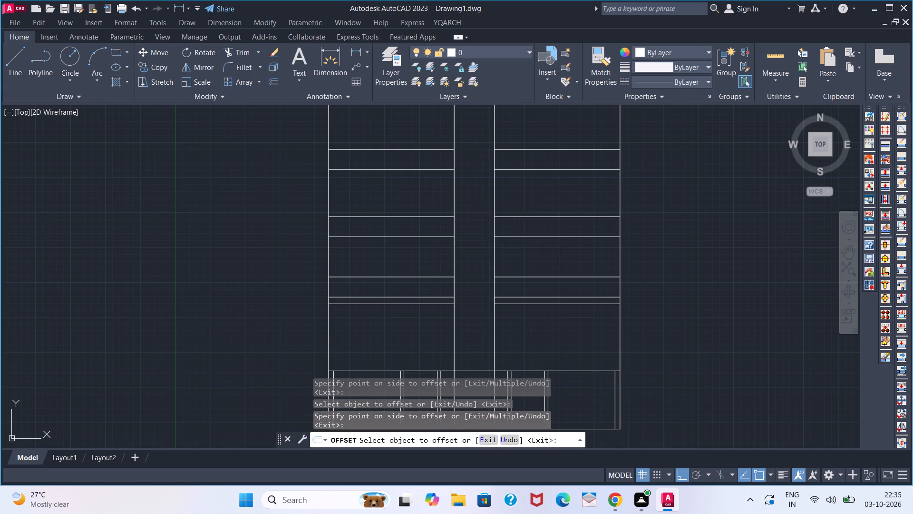
{"action": "middle_click_drag", "start_coordinate": [466, 217], "coordinate": [462, 253]}
{"action": "scroll", "coordinate": [462, 253], "scroll_direction": "down", "scroll_amount": 1}
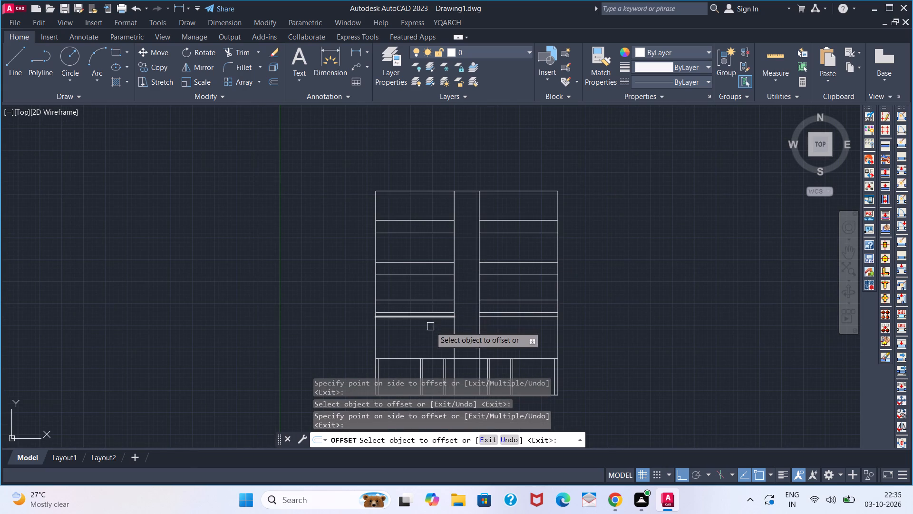
{"action": "middle_click_drag", "start_coordinate": [435, 335], "coordinate": [427, 316]}
{"action": "middle_click", "coordinate": [421, 300]}
{"action": "middle_click_drag", "start_coordinate": [420, 297], "coordinate": [417, 290]}
{"action": "middle_click", "coordinate": [412, 281]}
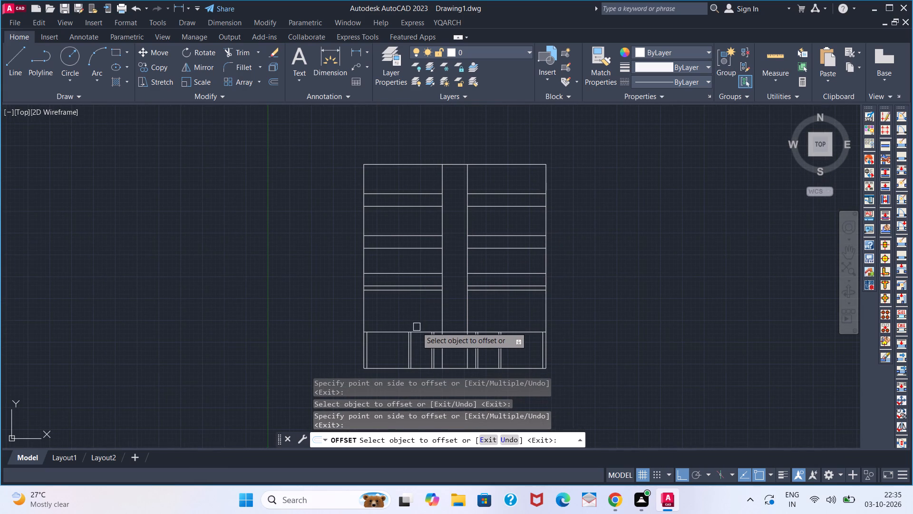
{"action": "left_click", "coordinate": [418, 332]}
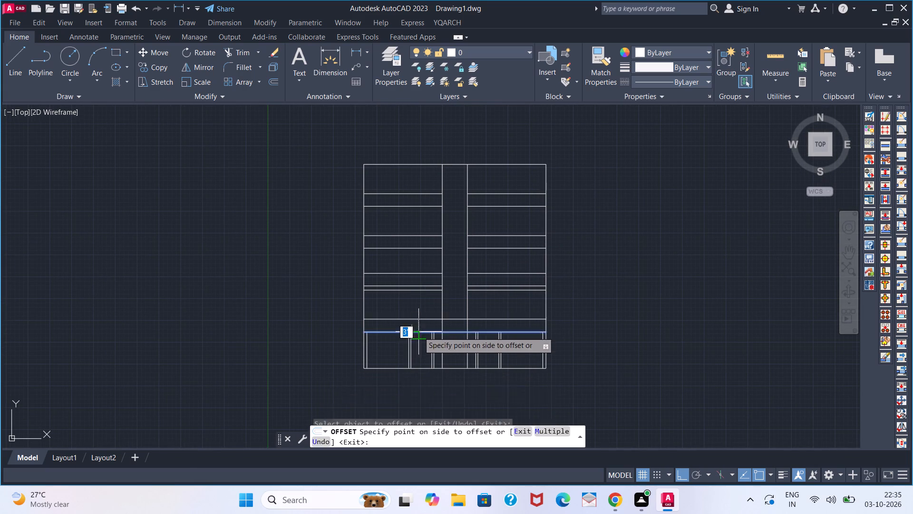
{"action": "left_click", "coordinate": [419, 298]}
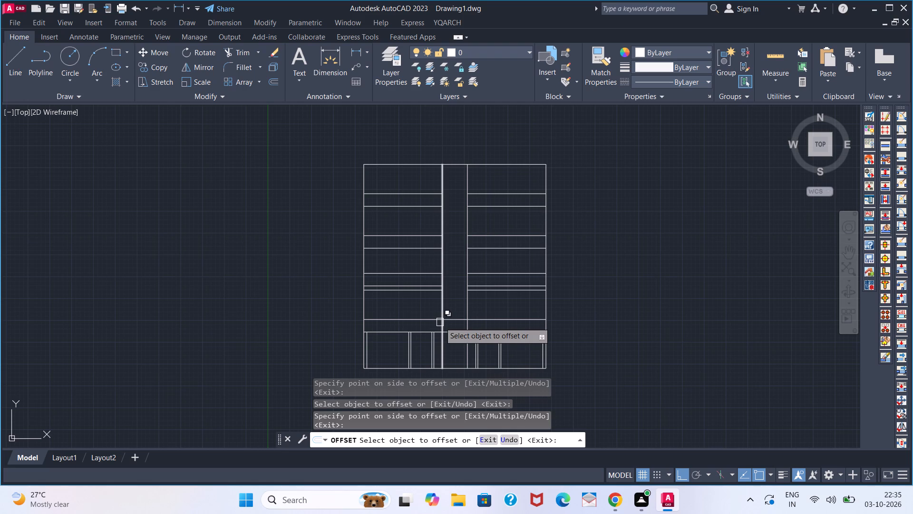
{"action": "key", "text": "space"}
Trim the line 3' above the lowest floor line between the two middle verticals.
{"action": "type", "text": "TR"}
{"action": "key", "text": "space"}
{"action": "left_click", "coordinate": [454, 321]}
{"action": "key", "text": "space"}
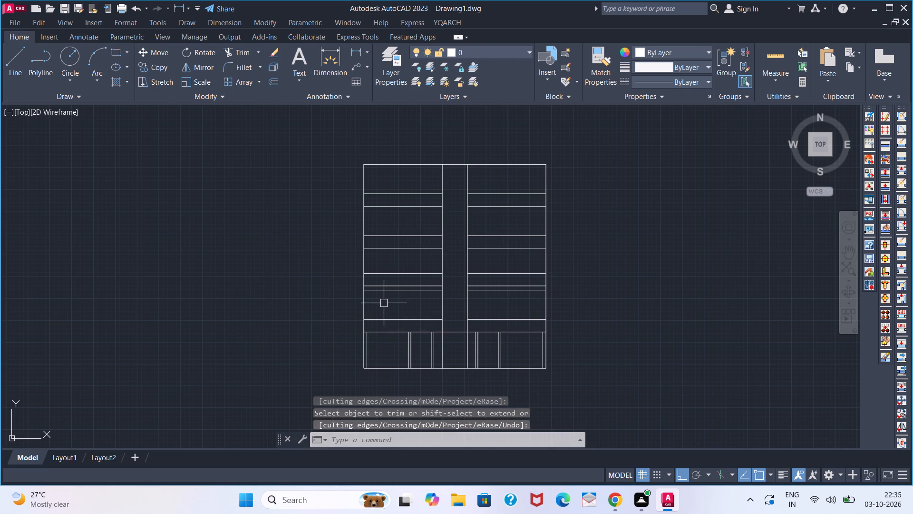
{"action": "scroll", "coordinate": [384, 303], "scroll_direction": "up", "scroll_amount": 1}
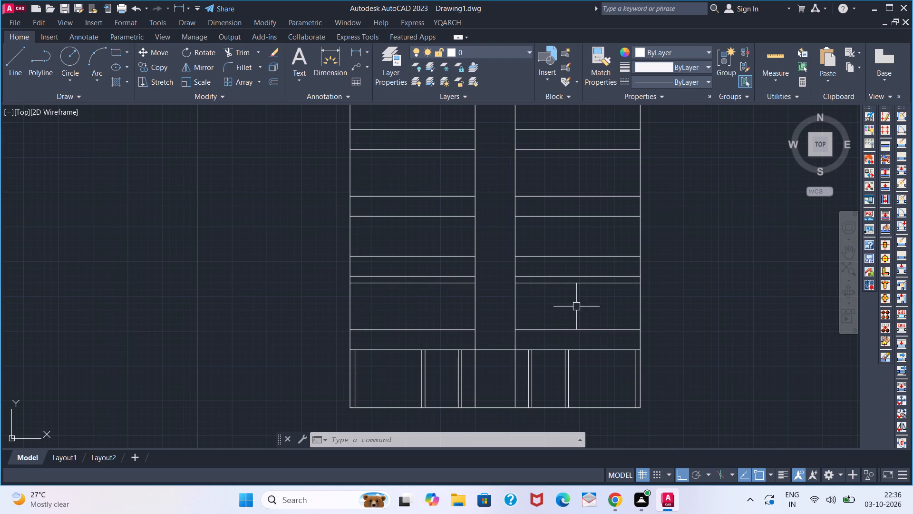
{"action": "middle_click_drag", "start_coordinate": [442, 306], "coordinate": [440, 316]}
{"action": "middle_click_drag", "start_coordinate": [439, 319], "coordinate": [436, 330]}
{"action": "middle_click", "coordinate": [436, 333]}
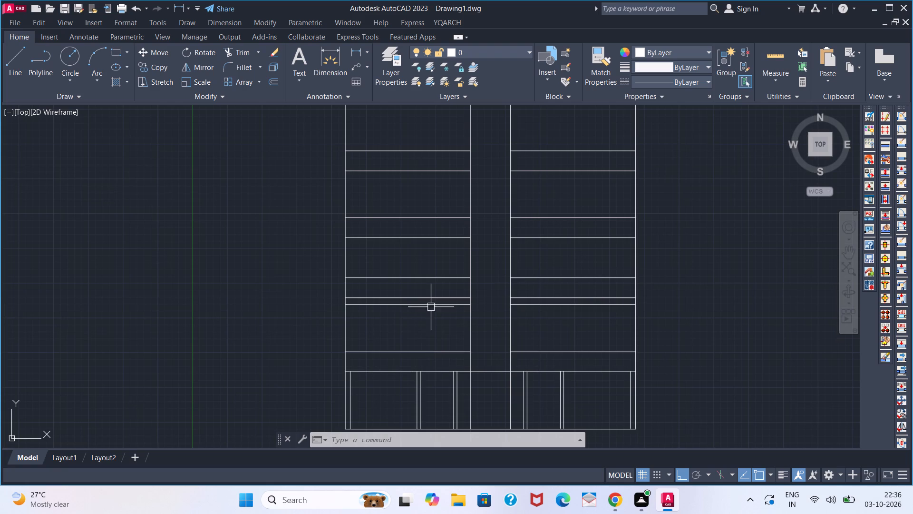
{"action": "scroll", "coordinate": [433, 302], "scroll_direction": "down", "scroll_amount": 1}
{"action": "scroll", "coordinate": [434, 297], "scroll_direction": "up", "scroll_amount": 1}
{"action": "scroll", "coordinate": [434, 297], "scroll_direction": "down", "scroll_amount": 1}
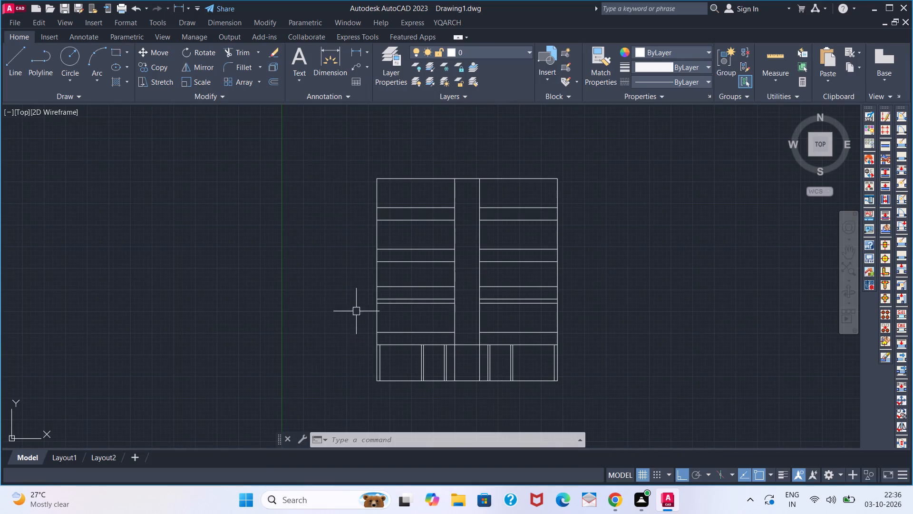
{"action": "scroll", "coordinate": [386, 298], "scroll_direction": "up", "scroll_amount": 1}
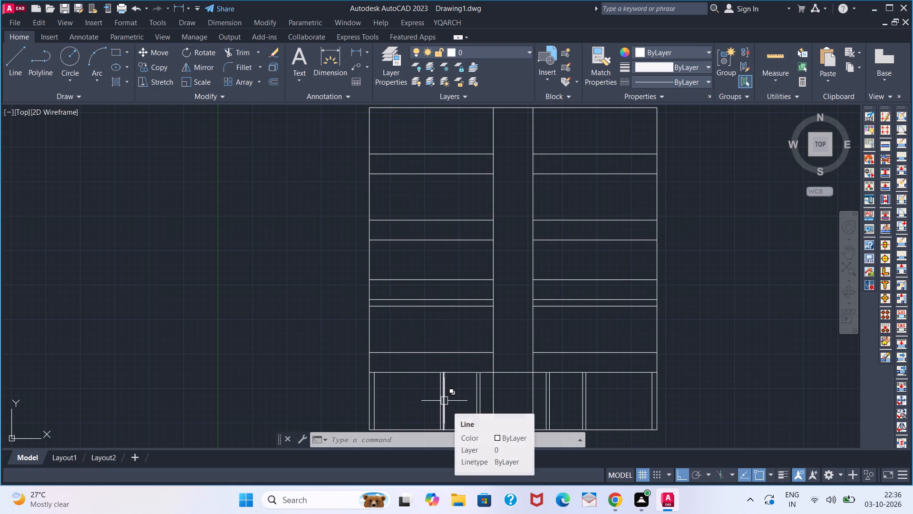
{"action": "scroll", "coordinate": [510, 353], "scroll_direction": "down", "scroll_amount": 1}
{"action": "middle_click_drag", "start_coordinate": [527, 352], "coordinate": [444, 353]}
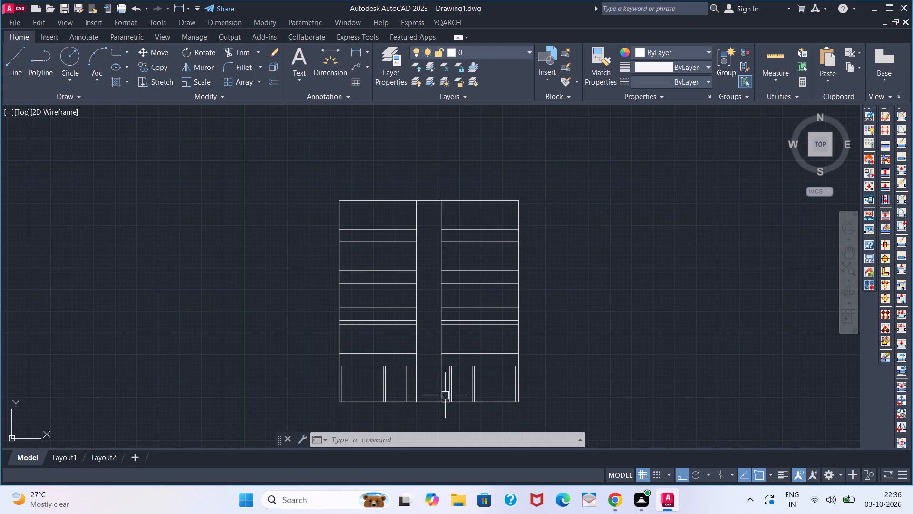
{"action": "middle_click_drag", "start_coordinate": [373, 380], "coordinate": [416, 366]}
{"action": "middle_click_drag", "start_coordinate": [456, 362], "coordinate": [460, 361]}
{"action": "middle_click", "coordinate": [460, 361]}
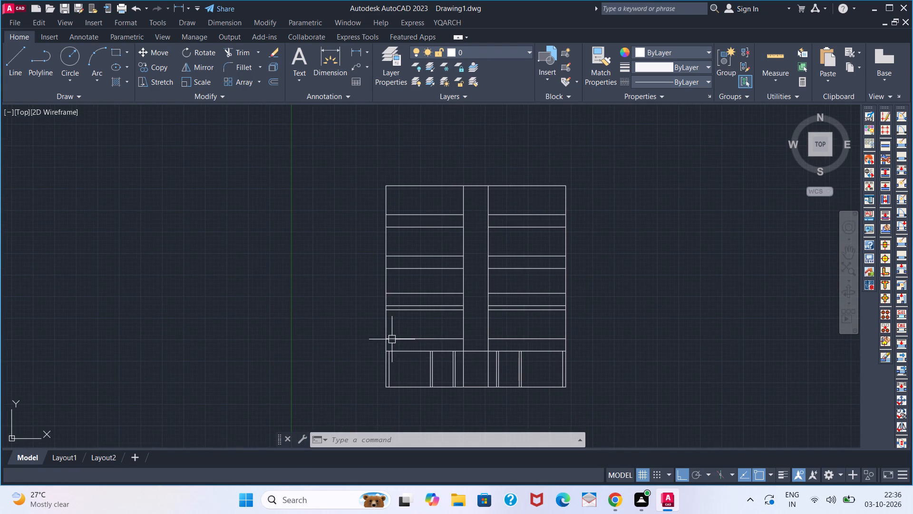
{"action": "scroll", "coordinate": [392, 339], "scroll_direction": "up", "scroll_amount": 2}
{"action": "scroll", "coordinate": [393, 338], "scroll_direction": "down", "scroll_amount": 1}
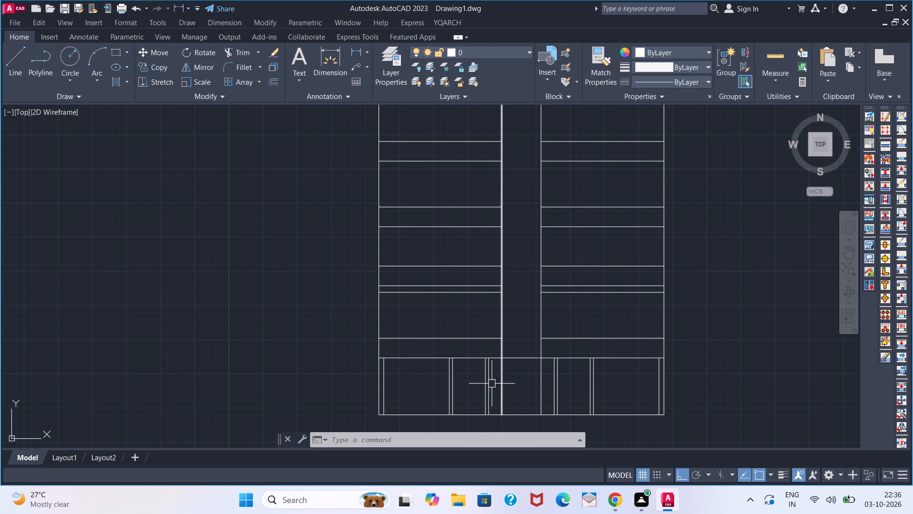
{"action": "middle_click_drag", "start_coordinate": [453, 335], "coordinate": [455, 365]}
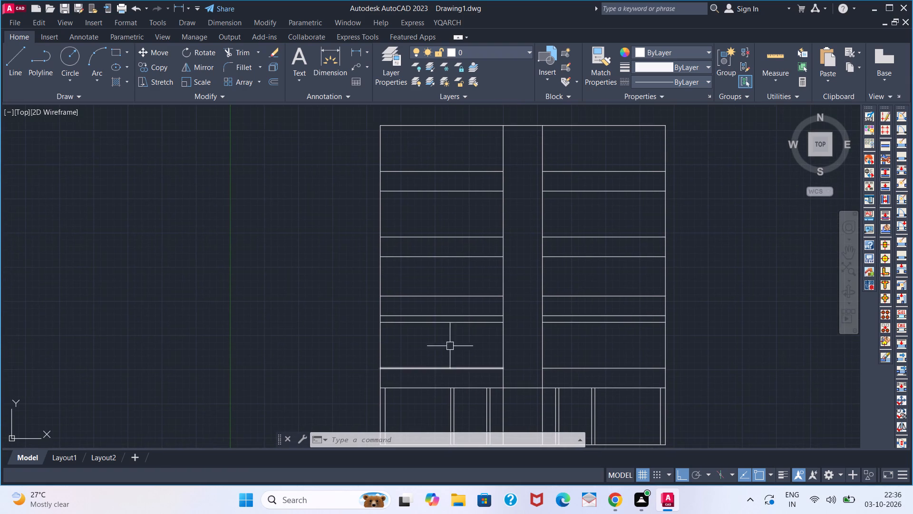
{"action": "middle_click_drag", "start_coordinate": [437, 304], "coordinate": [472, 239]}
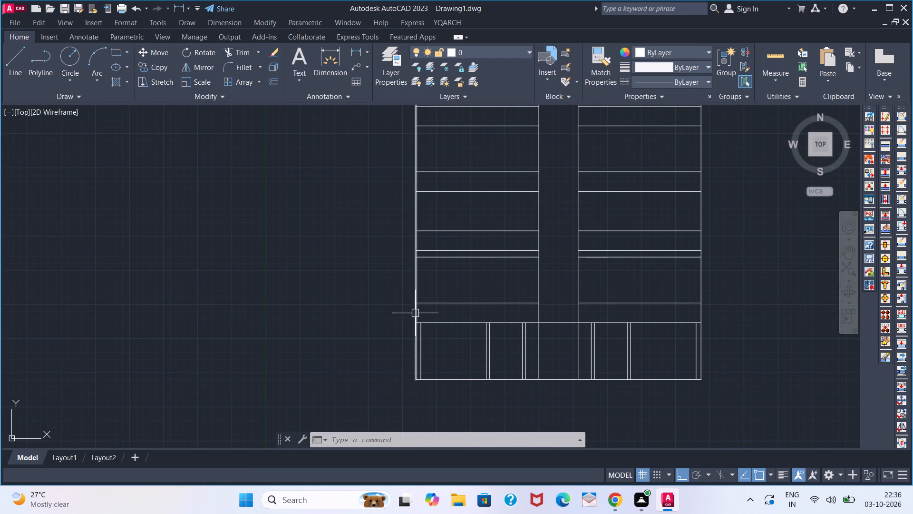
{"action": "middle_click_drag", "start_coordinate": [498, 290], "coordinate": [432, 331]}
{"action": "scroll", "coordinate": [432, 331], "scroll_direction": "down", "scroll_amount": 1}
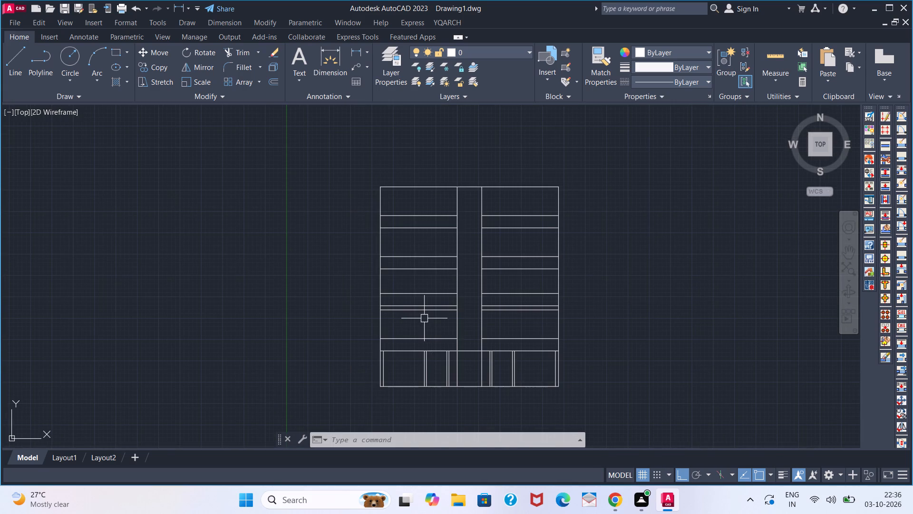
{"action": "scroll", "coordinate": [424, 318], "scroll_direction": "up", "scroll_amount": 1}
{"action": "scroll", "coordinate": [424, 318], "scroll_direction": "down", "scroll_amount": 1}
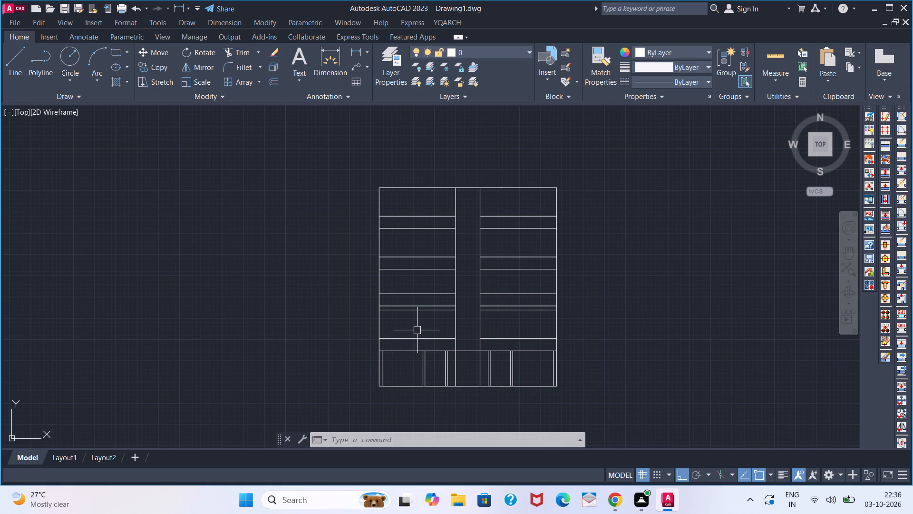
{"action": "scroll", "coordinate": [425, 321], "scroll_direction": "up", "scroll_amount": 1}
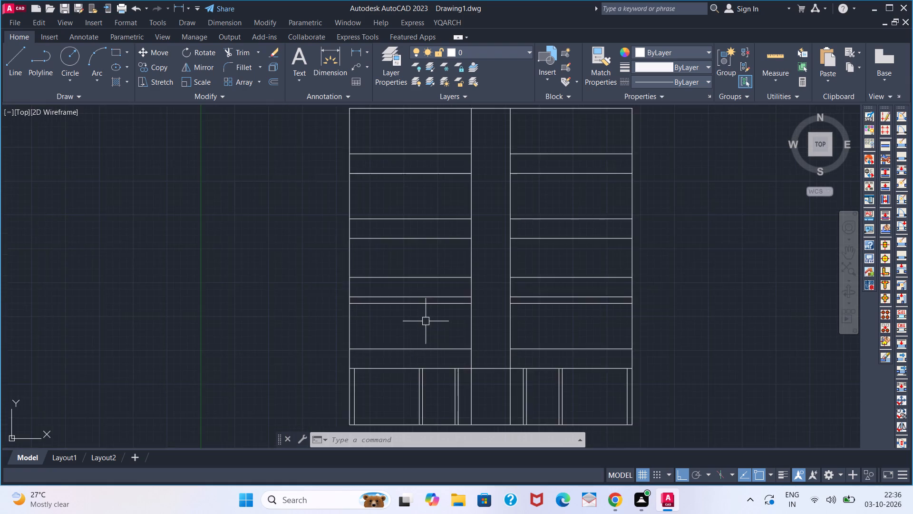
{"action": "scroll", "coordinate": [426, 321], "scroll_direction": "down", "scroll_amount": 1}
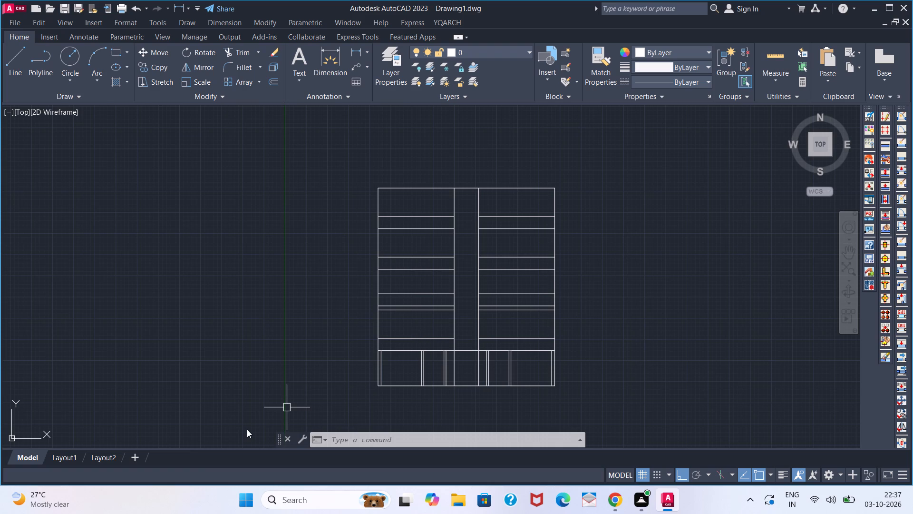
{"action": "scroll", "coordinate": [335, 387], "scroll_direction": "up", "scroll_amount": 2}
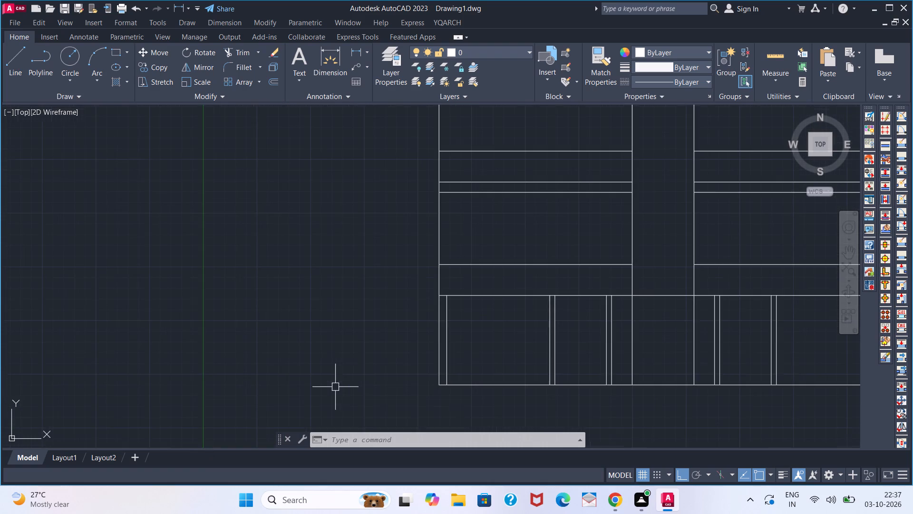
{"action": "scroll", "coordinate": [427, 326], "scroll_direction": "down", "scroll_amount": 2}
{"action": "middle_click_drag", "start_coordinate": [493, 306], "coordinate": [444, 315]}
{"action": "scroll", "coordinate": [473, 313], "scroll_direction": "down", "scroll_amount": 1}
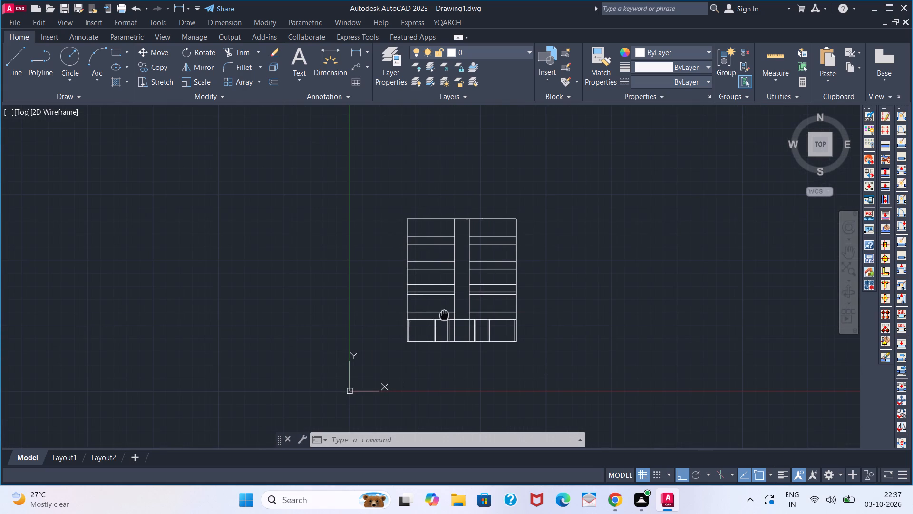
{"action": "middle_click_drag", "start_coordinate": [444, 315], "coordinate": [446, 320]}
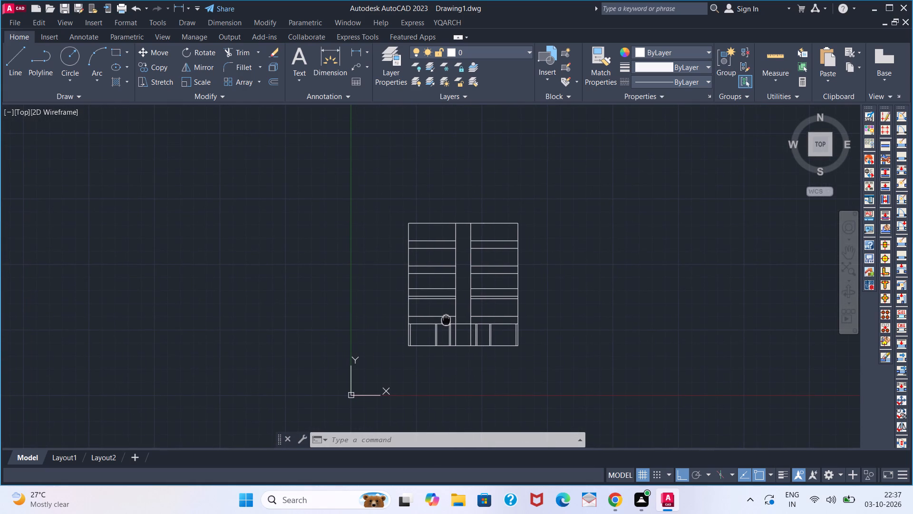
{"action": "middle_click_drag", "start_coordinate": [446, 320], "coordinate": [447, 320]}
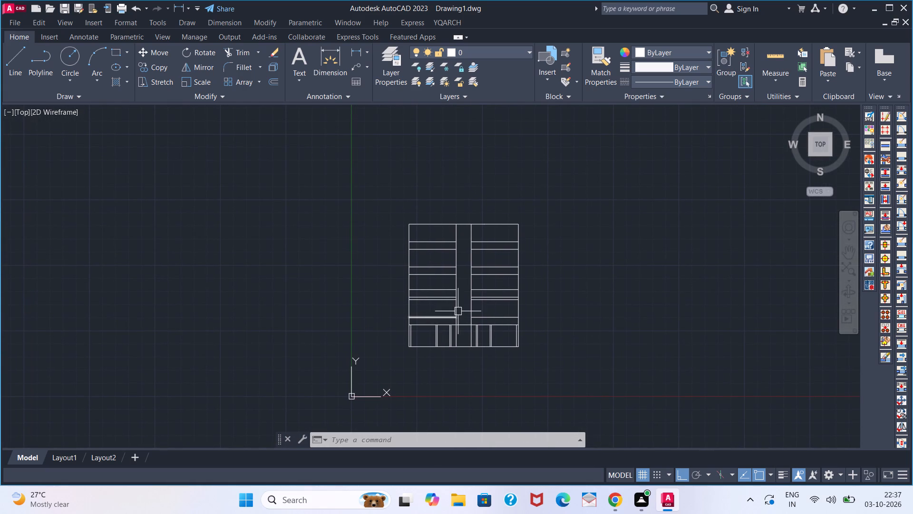
Offset the building's left outer edge 1' inward, and offset the resulting line another 1' inward.
{"action": "scroll", "coordinate": [458, 311], "scroll_direction": "up", "scroll_amount": 3}
{"action": "scroll", "coordinate": [435, 303], "scroll_direction": "down", "scroll_amount": 1}
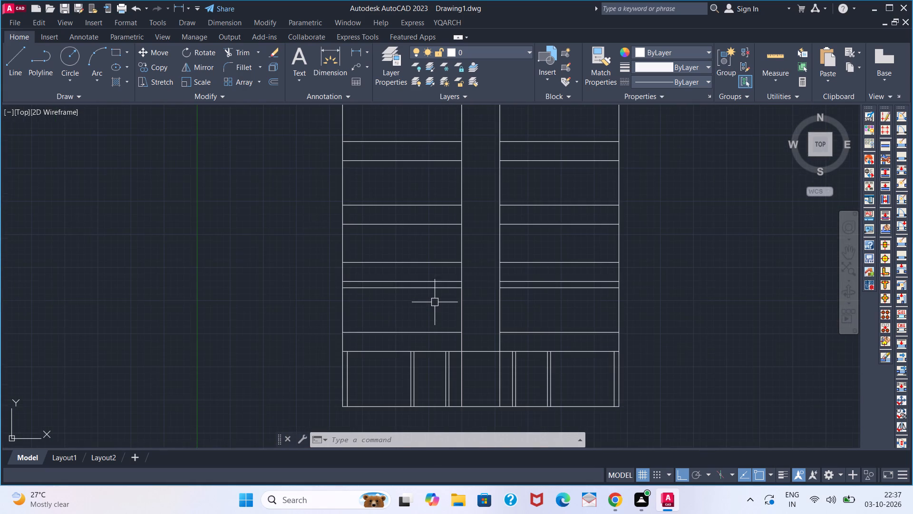
{"action": "middle_click_drag", "start_coordinate": [436, 301], "coordinate": [396, 324]}
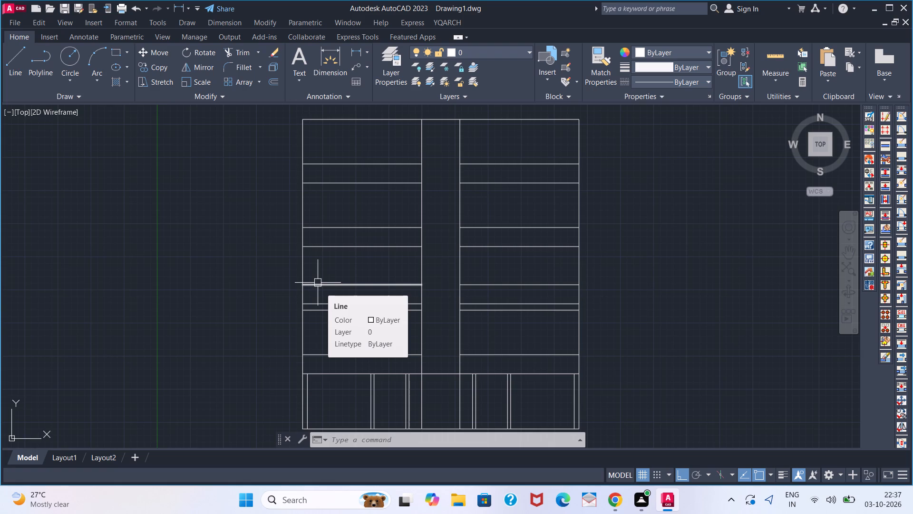
{"action": "scroll", "coordinate": [408, 340], "scroll_direction": "down", "scroll_amount": 1}
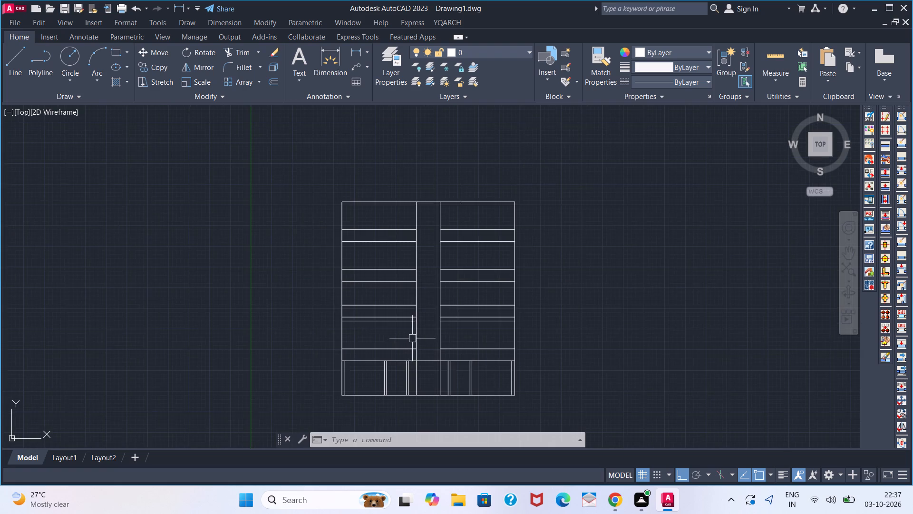
{"action": "scroll", "coordinate": [410, 336], "scroll_direction": "up", "scroll_amount": 2}
{"action": "scroll", "coordinate": [287, 333], "scroll_direction": "down", "scroll_amount": 1}
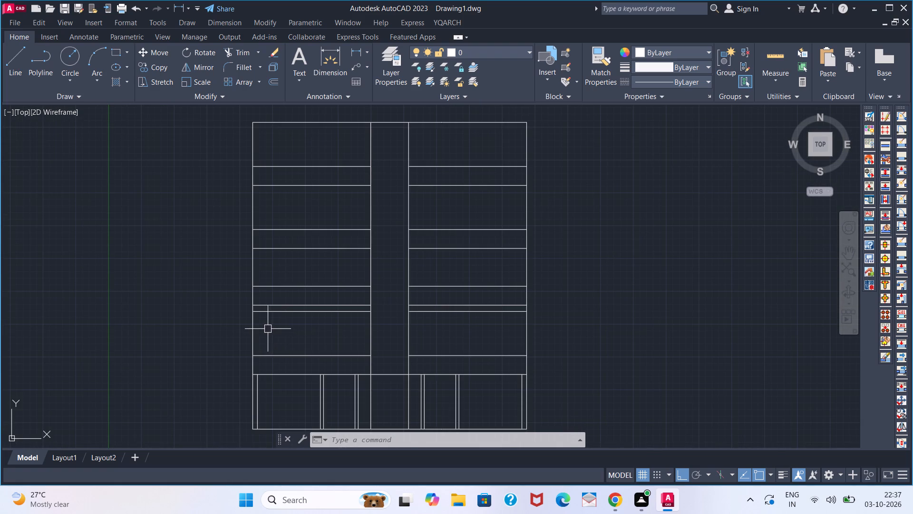
{"action": "scroll", "coordinate": [268, 329], "scroll_direction": "up", "scroll_amount": 1}
{"action": "key", "text": "o"}
{"action": "key", "text": "Return"}
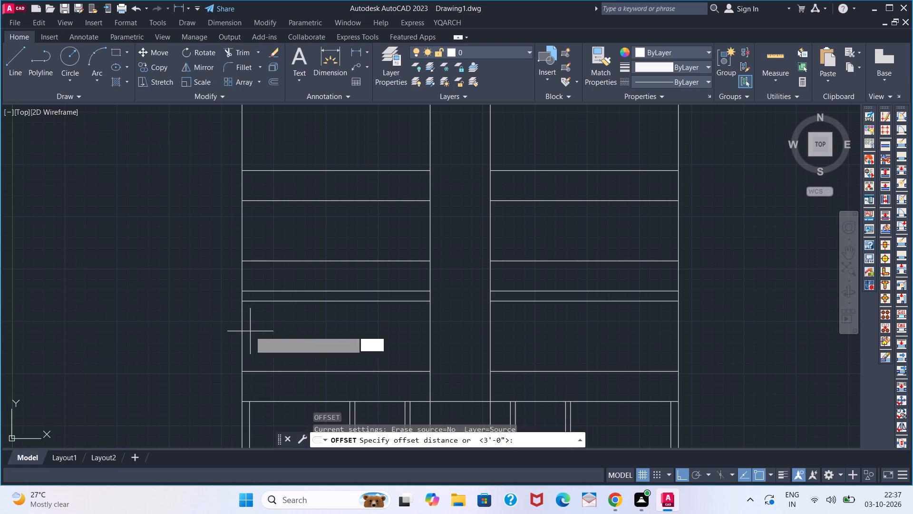
{"action": "key", "text": "2"}
{"action": "key", "text": "BackSpace"}
{"action": "key", "text": "1"}
{"action": "key", "text": "apostrophe"}
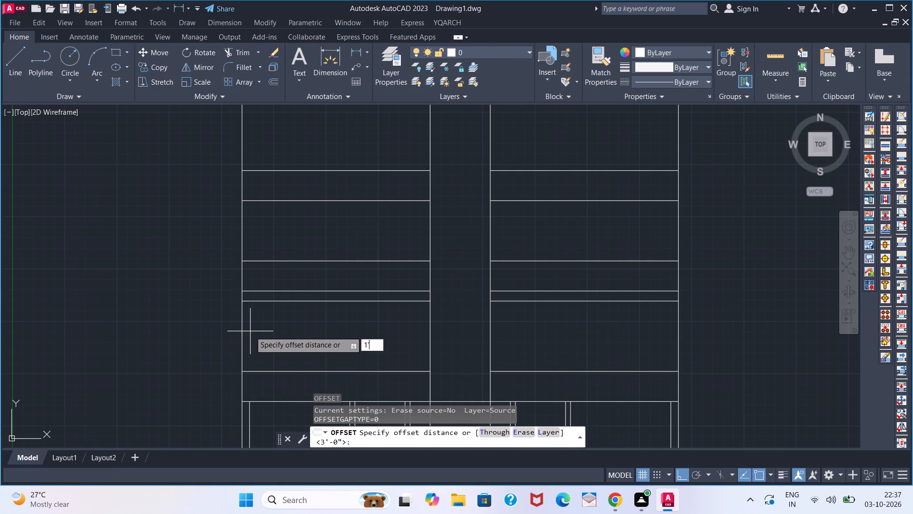
{"action": "key", "text": "Return"}
{"action": "left_click", "coordinate": [242, 335]}
{"action": "left_click", "coordinate": [296, 335]}
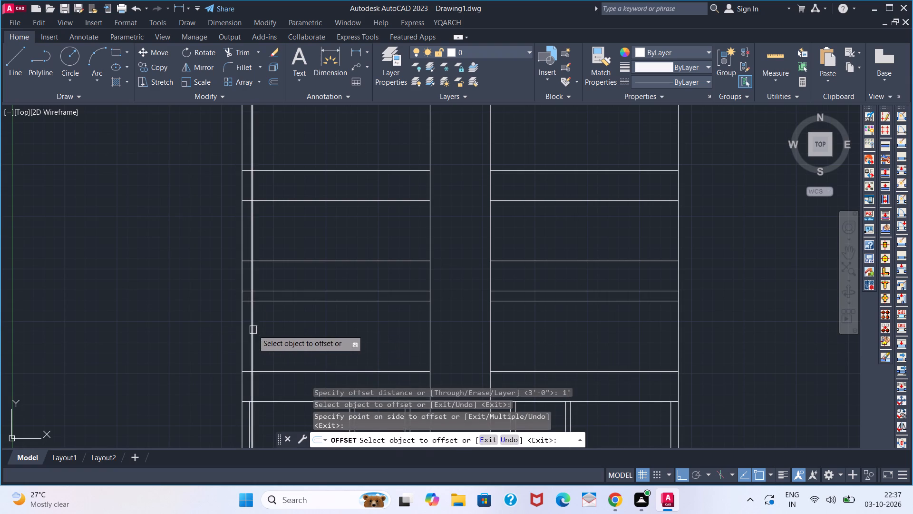
{"action": "left_click_drag", "start_coordinate": [253, 330], "coordinate": [259, 330]}
{"action": "left_click", "coordinate": [287, 329]}
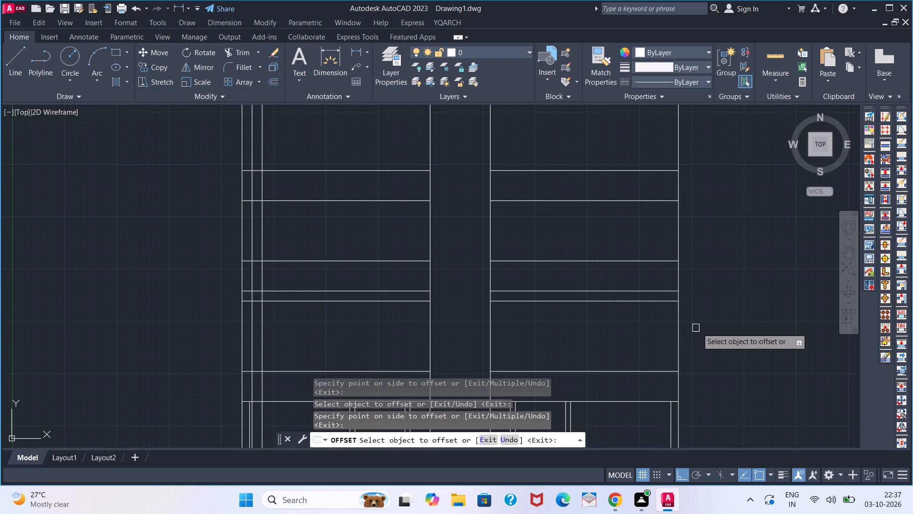
Offset the building's right outer edge 1' inward, and offset the resulting line another 1' inward.
{"action": "left_click", "coordinate": [683, 334]}
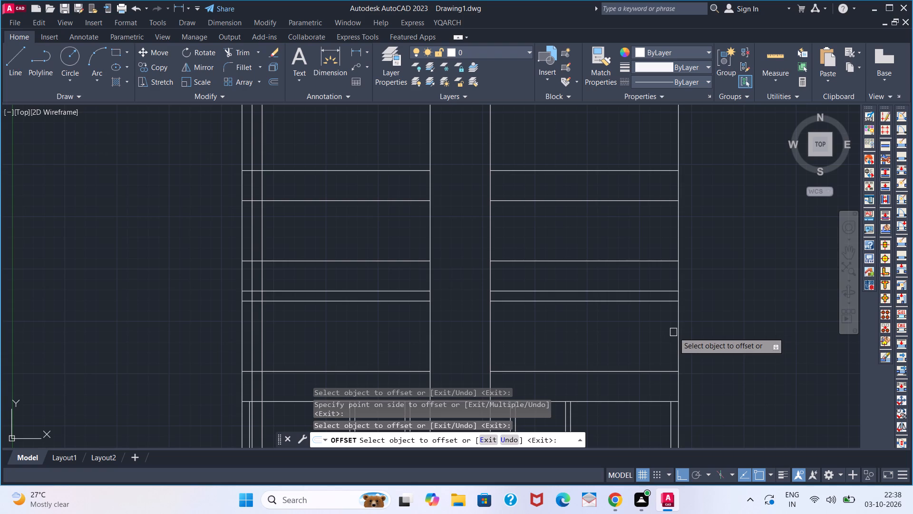
{"action": "left_click", "coordinate": [677, 333]}
{"action": "left_click", "coordinate": [650, 333]}
{"action": "left_click", "coordinate": [669, 332]}
{"action": "left_click", "coordinate": [583, 336]}
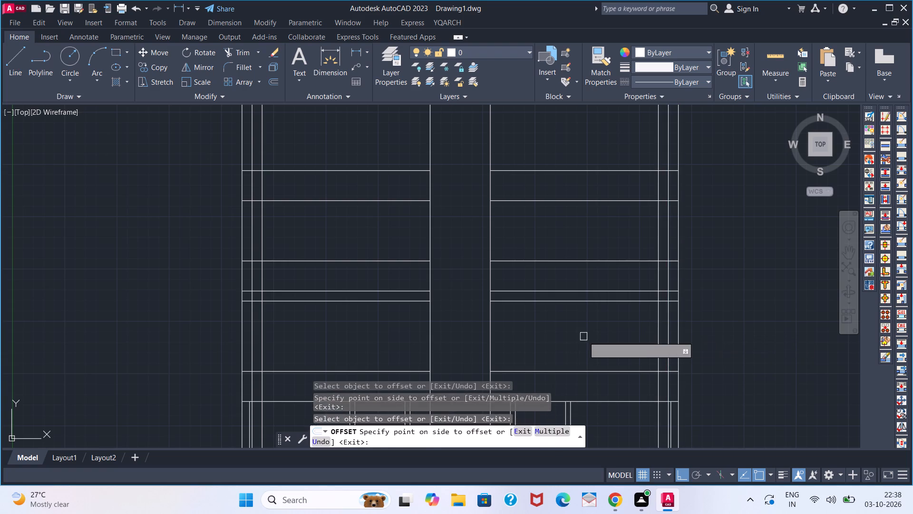
{"action": "key", "text": "space"}
Trim the new verticals near both outer edges between the lowest floor line and the line 3' above it.
{"action": "middle_click_drag", "start_coordinate": [590, 337], "coordinate": [606, 308]}
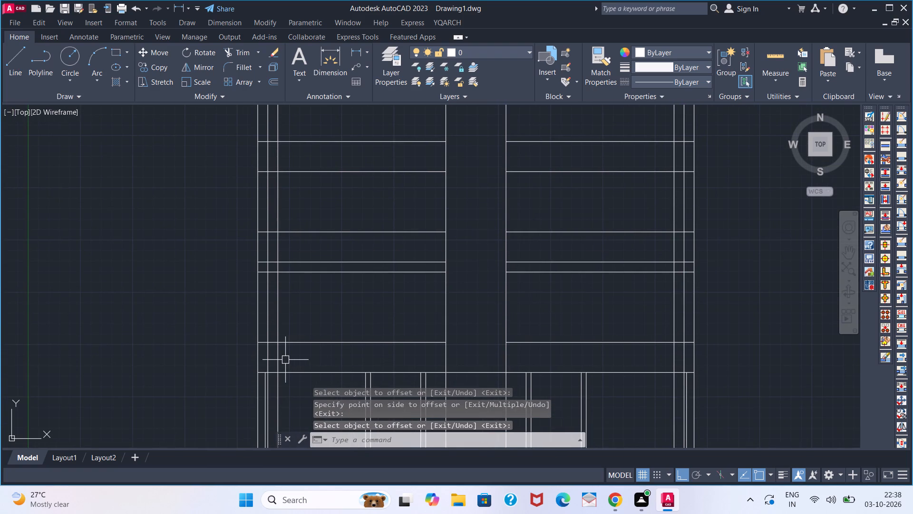
{"action": "type", "text": "TR"}
{"action": "key", "text": "space"}
{"action": "left_click", "coordinate": [279, 363]}
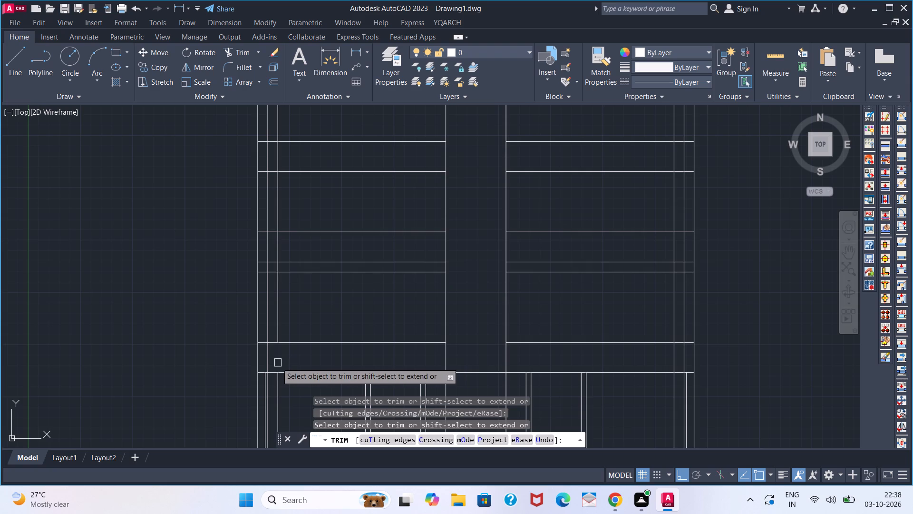
{"action": "left_click", "coordinate": [267, 360]}
{"action": "left_click", "coordinate": [674, 364]}
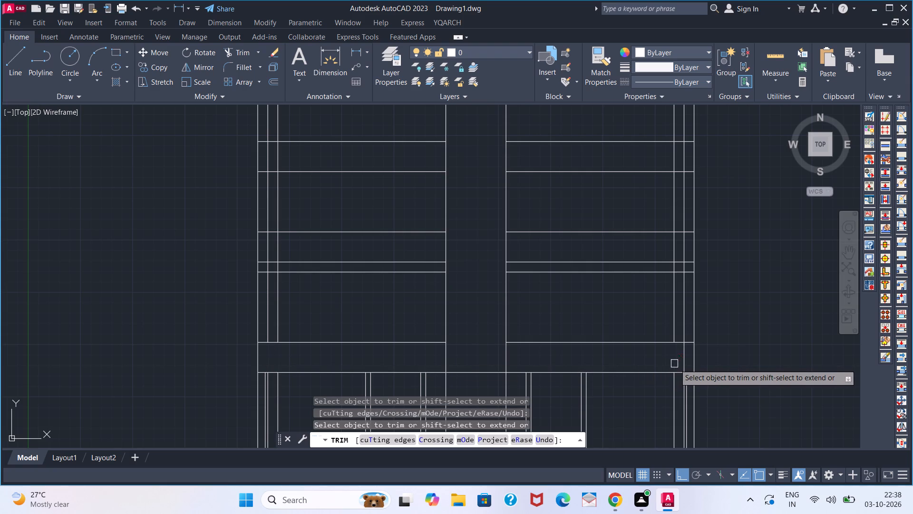
{"action": "left_click", "coordinate": [680, 364]}
{"action": "left_click", "coordinate": [683, 362]}
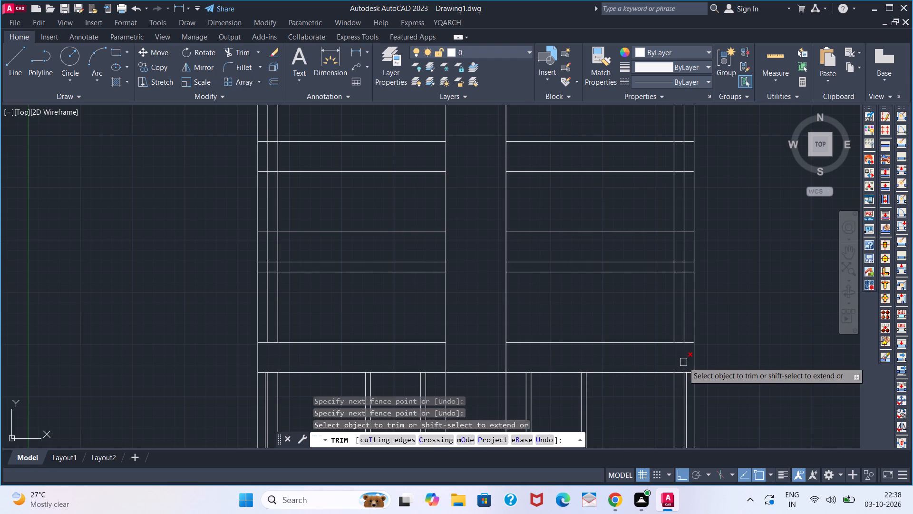
{"action": "key", "text": "space"}
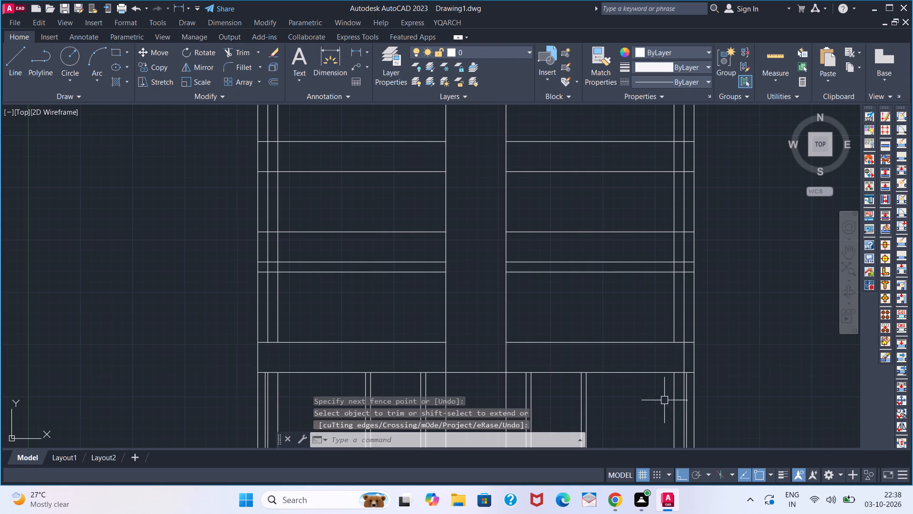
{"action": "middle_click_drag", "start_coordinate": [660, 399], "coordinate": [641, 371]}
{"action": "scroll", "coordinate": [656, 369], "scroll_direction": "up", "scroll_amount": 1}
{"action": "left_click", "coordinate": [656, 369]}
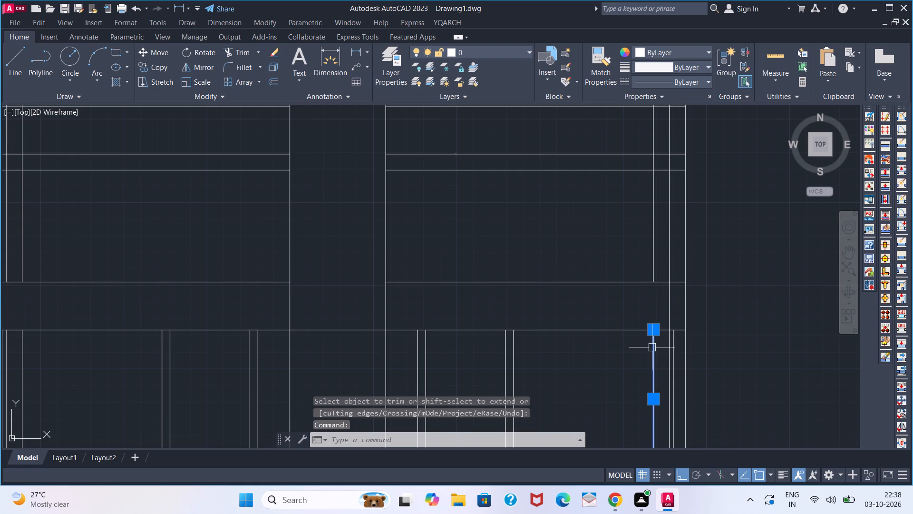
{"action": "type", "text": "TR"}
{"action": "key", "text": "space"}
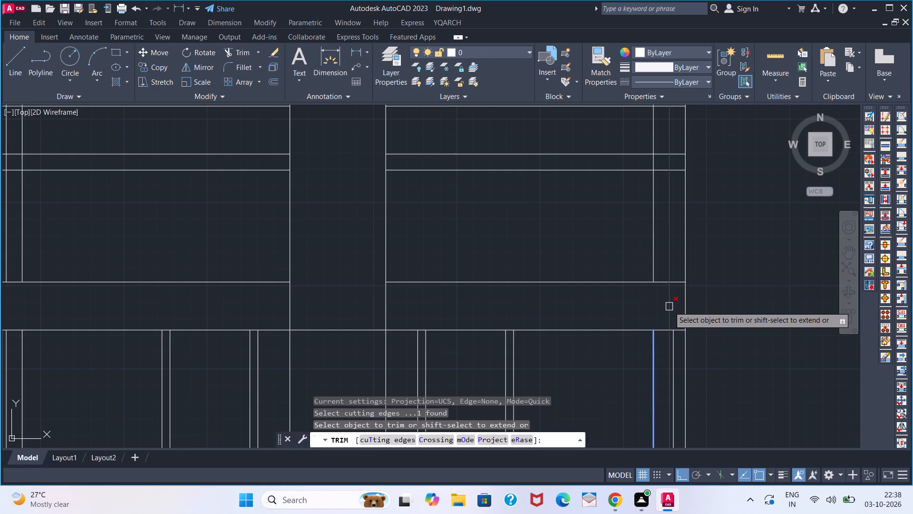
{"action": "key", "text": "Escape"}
Trim the remaining vertical 1' inside the right outer edge between the lowest floor line and the line 3' above it.
{"action": "type", "text": "TR"}
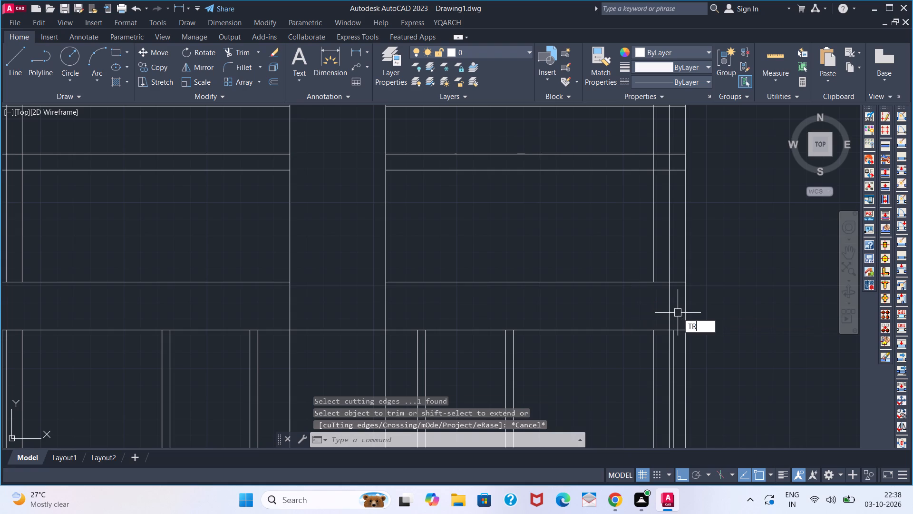
{"action": "key", "text": "space"}
{"action": "left_click", "coordinate": [666, 312]}
{"action": "key", "text": "space"}
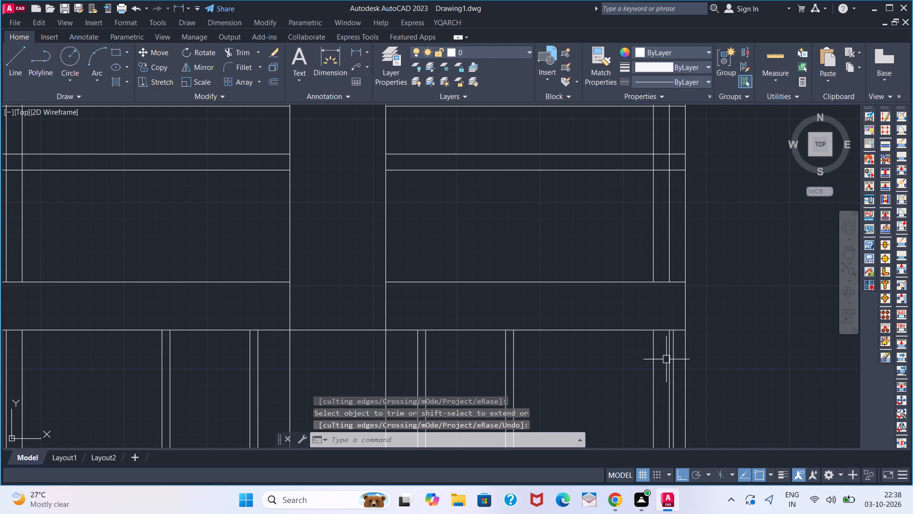
Erase the four leftover pieces of the new verticals on the ground floor, two near each outer edge.
{"action": "left_click", "coordinate": [666, 359]}
{"action": "left_click", "coordinate": [657, 358]}
{"action": "middle_click_drag", "start_coordinate": [220, 343], "coordinate": [534, 281]}
{"action": "left_click", "coordinate": [321, 304]}
{"action": "left_click", "coordinate": [334, 303]}
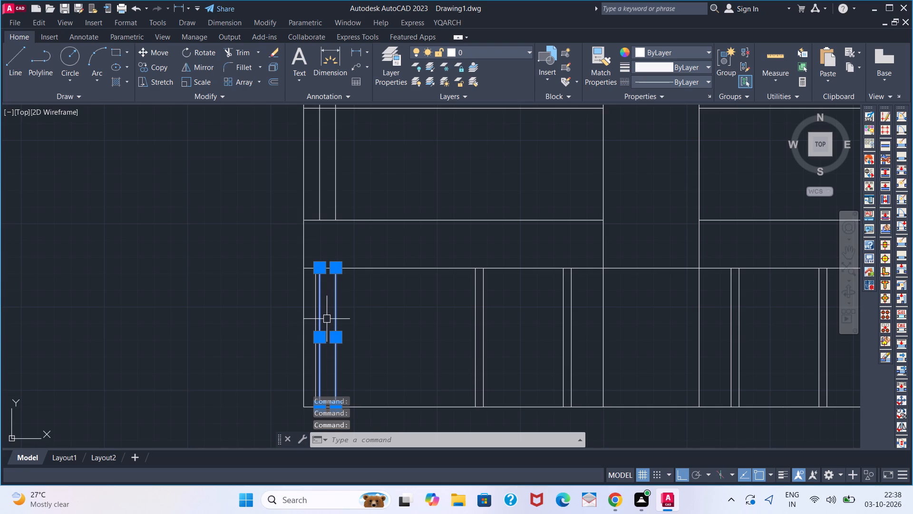
{"action": "key", "text": "Delete"}
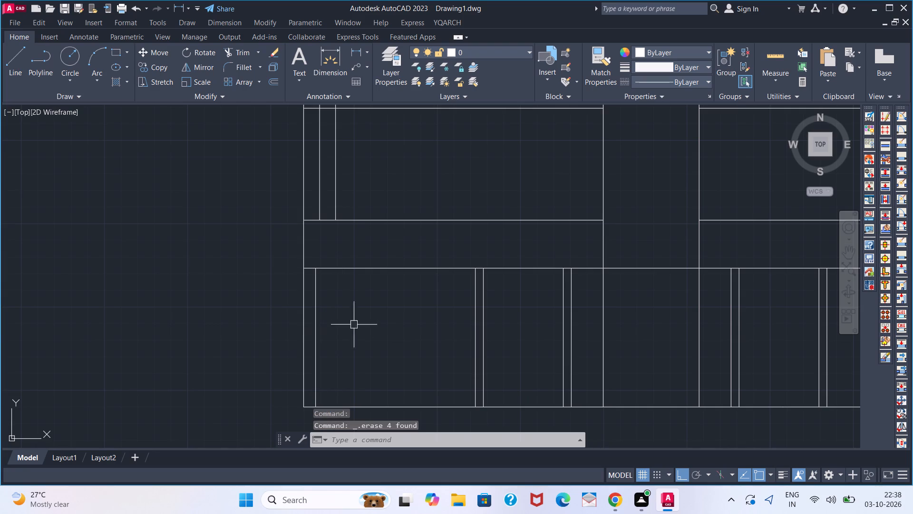
Erase the upper-storey verticals lying 1' inside the left and right outer edges, keeping the inner ones.
{"action": "scroll", "coordinate": [375, 315], "scroll_direction": "down", "scroll_amount": 2}
{"action": "middle_click_drag", "start_coordinate": [401, 314], "coordinate": [374, 346]}
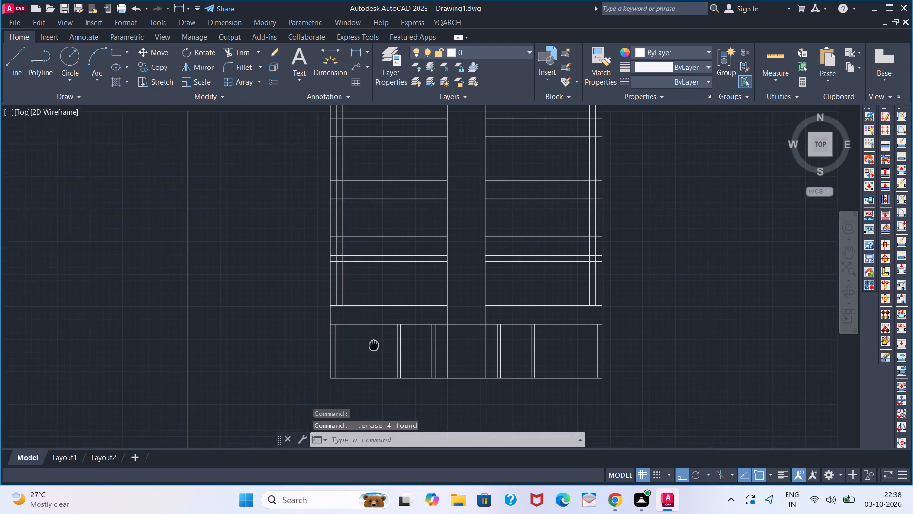
{"action": "middle_click_drag", "start_coordinate": [374, 346], "coordinate": [367, 349]}
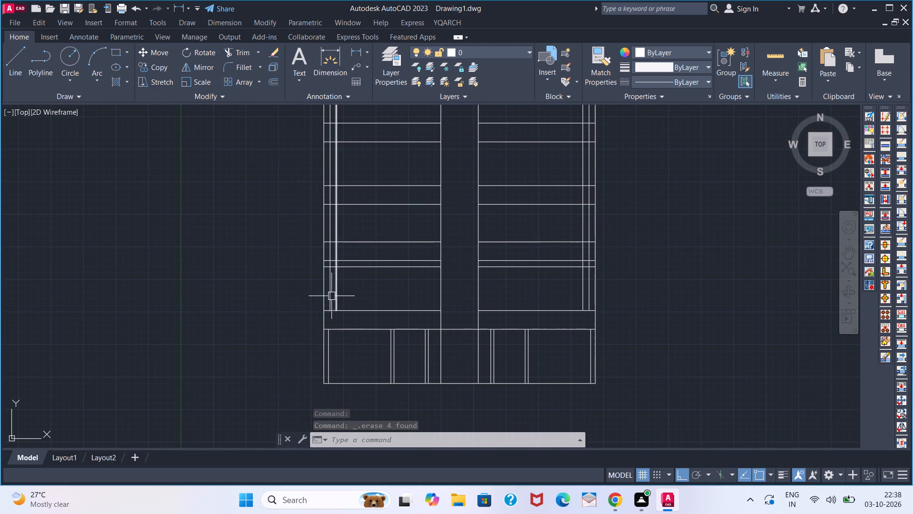
{"action": "scroll", "coordinate": [318, 288], "scroll_direction": "up", "scroll_amount": 1}
{"action": "left_click", "coordinate": [337, 288]}
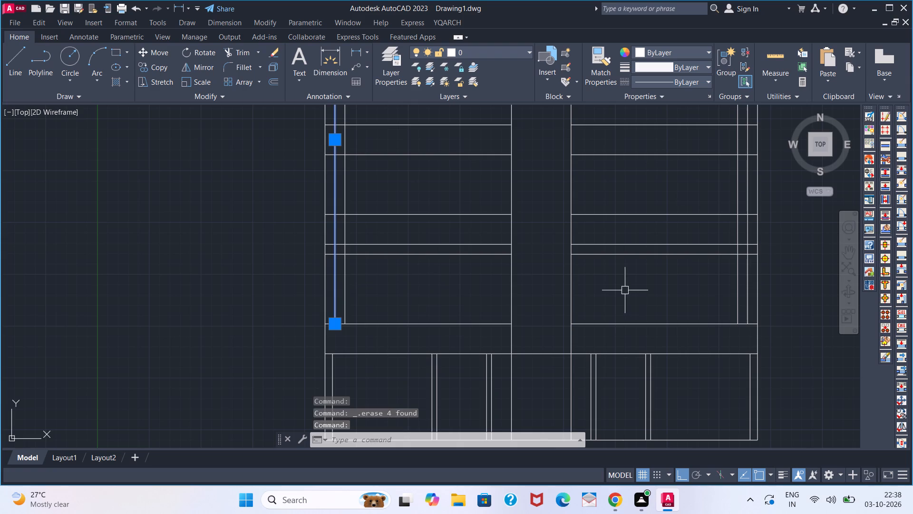
{"action": "left_click", "coordinate": [746, 303]}
{"action": "key", "text": "Delete"}
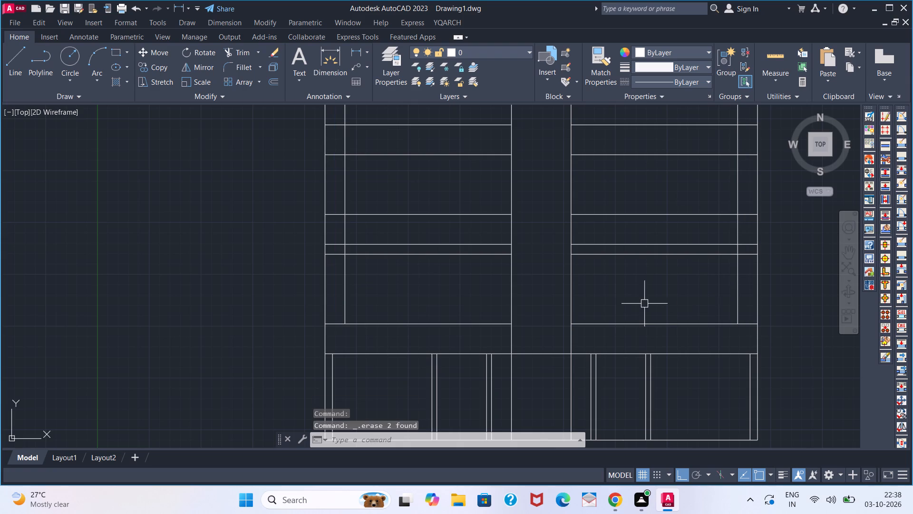
Trim the upper-storey horizontal lines out of the narrow strip between the left outer edge and its neighbouring vertical.
{"action": "scroll", "coordinate": [510, 273], "scroll_direction": "down", "scroll_amount": 1}
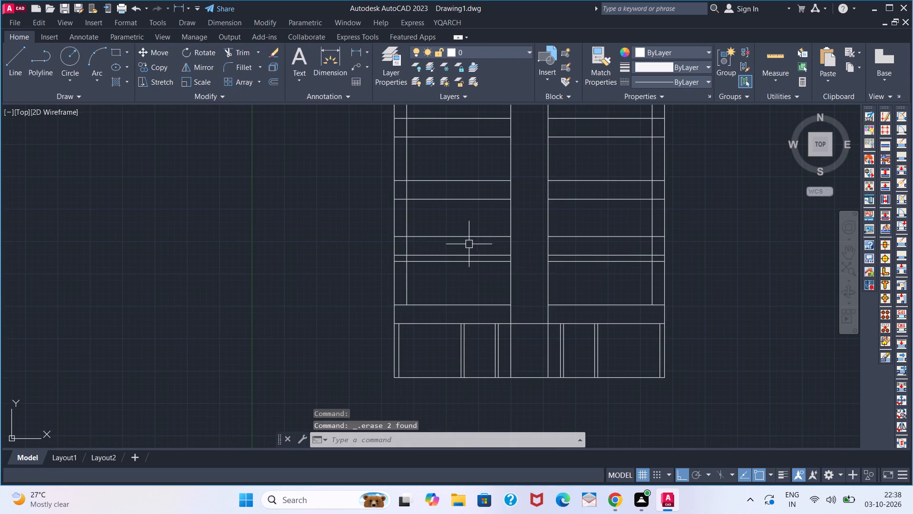
{"action": "type", "text": "TR"}
{"action": "key", "text": "space"}
{"action": "scroll", "coordinate": [400, 262], "scroll_direction": "up", "scroll_amount": 1}
{"action": "left_click", "coordinate": [400, 262]}
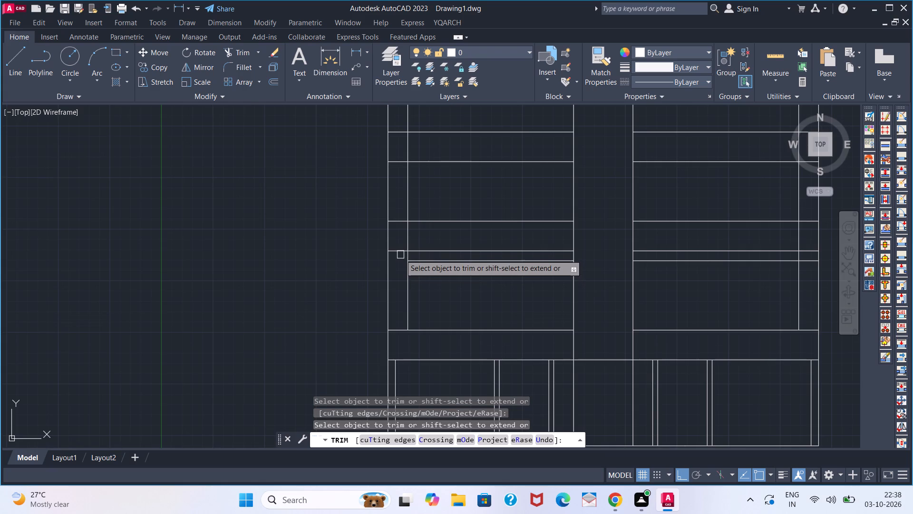
{"action": "left_click", "coordinate": [400, 252]}
{"action": "left_click", "coordinate": [399, 223]}
{"action": "left_click", "coordinate": [397, 164]}
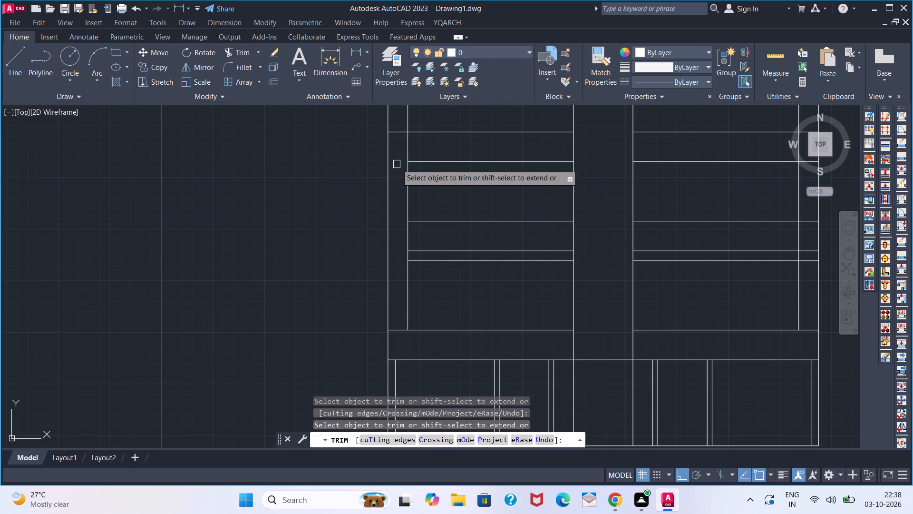
{"action": "left_click", "coordinate": [400, 135]}
{"action": "middle_click_drag", "start_coordinate": [400, 148], "coordinate": [407, 384]}
{"action": "left_click", "coordinate": [407, 300]}
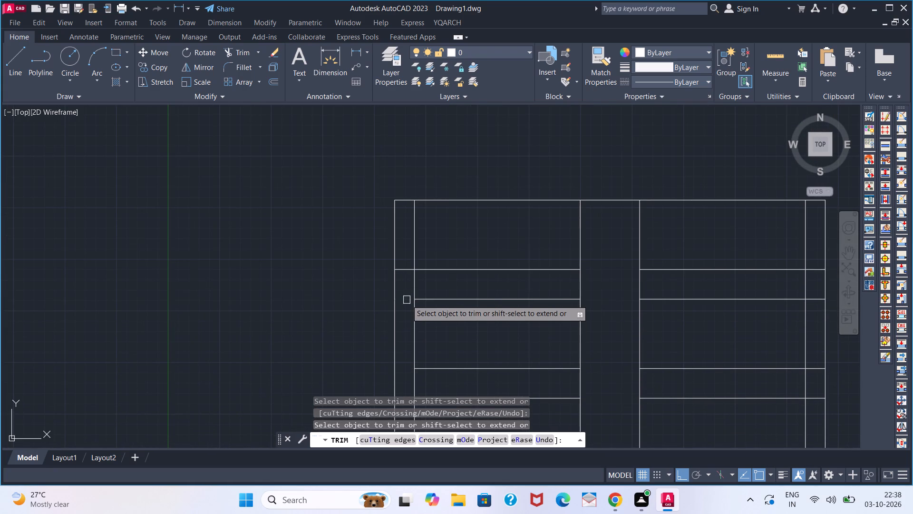
{"action": "left_click", "coordinate": [404, 272]}
{"action": "scroll", "coordinate": [498, 300], "scroll_direction": "down", "scroll_amount": 3}
{"action": "middle_click_drag", "start_coordinate": [614, 326], "coordinate": [503, 320]}
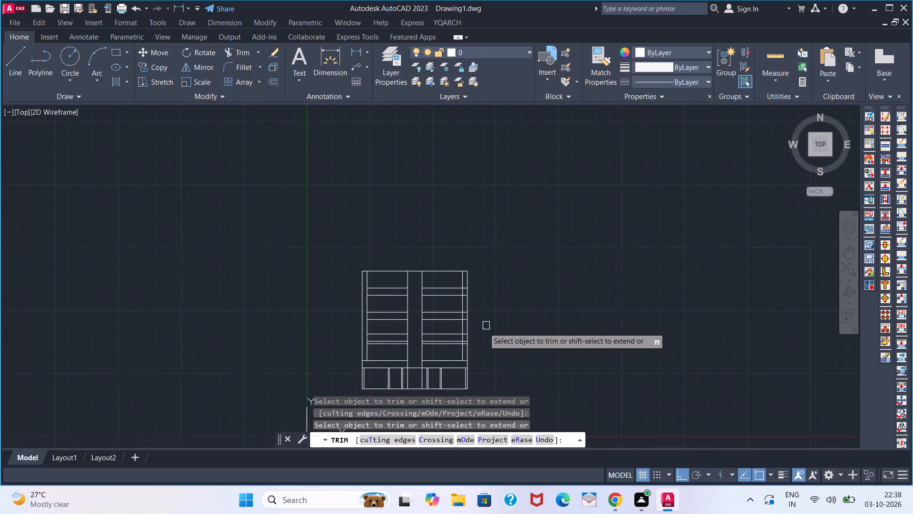
{"action": "scroll", "coordinate": [467, 343], "scroll_direction": "up", "scroll_amount": 3}
{"action": "scroll", "coordinate": [444, 345], "scroll_direction": "down", "scroll_amount": 1}
{"action": "middle_click_drag", "start_coordinate": [437, 351], "coordinate": [445, 314]}
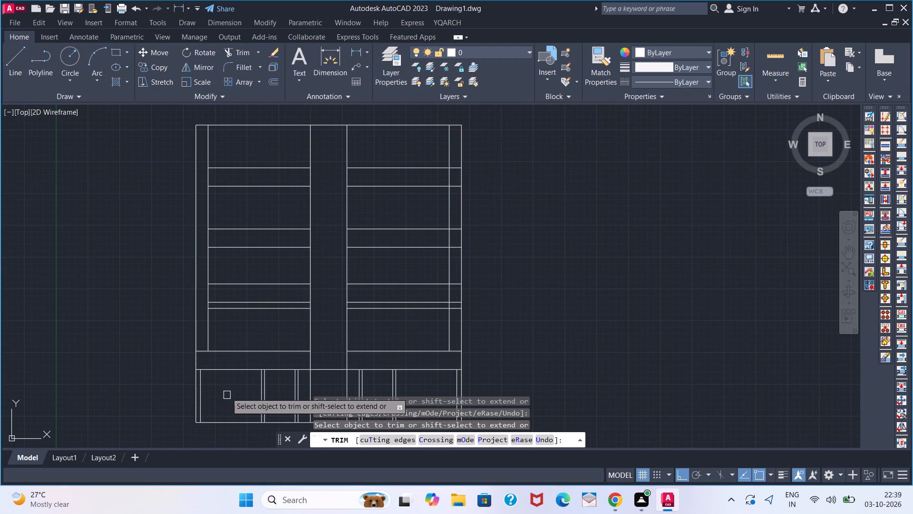
{"action": "left_click", "coordinate": [202, 353]}
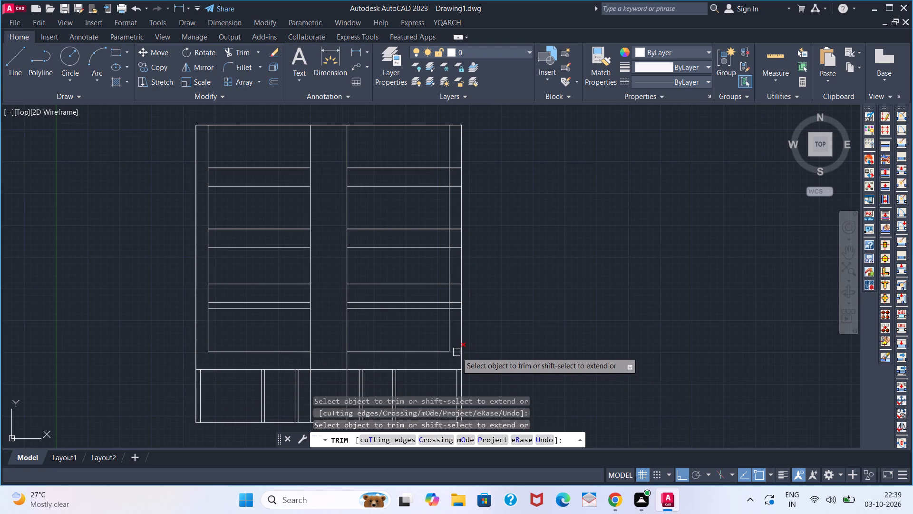
Trim the upper-storey horizontal lines out of the narrow strip between the right outer edge and its neighbouring vertical.
{"action": "left_click", "coordinate": [456, 352]}
{"action": "scroll", "coordinate": [455, 320], "scroll_direction": "up", "scroll_amount": 2}
{"action": "left_click", "coordinate": [456, 298]}
{"action": "left_click", "coordinate": [454, 266]}
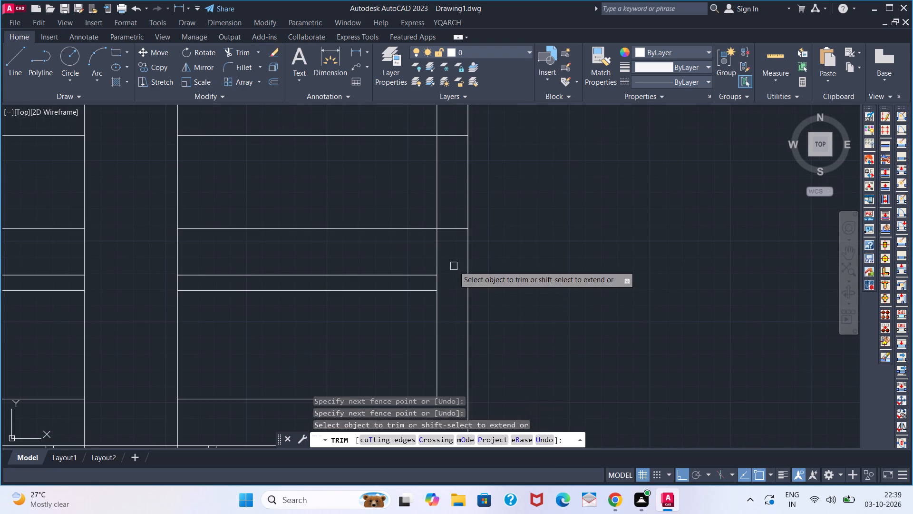
{"action": "left_click", "coordinate": [448, 235]}
{"action": "left_click", "coordinate": [450, 227]}
{"action": "middle_click_drag", "start_coordinate": [456, 183], "coordinate": [444, 312]}
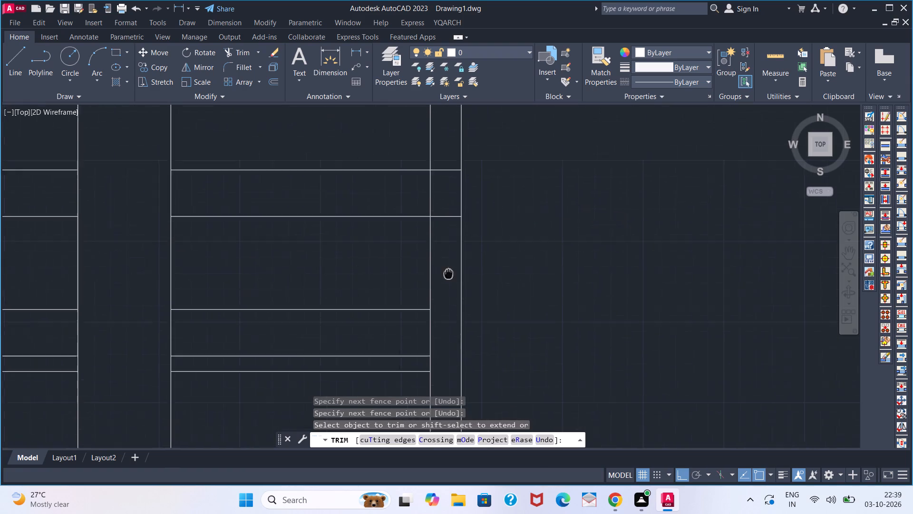
{"action": "middle_click_drag", "start_coordinate": [444, 312], "coordinate": [443, 319]}
{"action": "left_click", "coordinate": [442, 271]}
{"action": "left_click", "coordinate": [443, 222]}
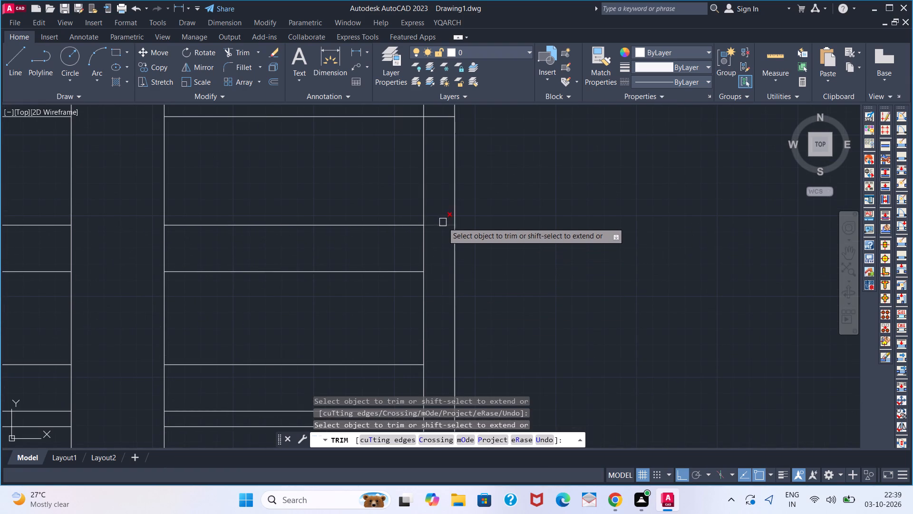
{"action": "scroll", "coordinate": [441, 249], "scroll_direction": "down", "scroll_amount": 1}
{"action": "middle_click_drag", "start_coordinate": [441, 258], "coordinate": [437, 397]}
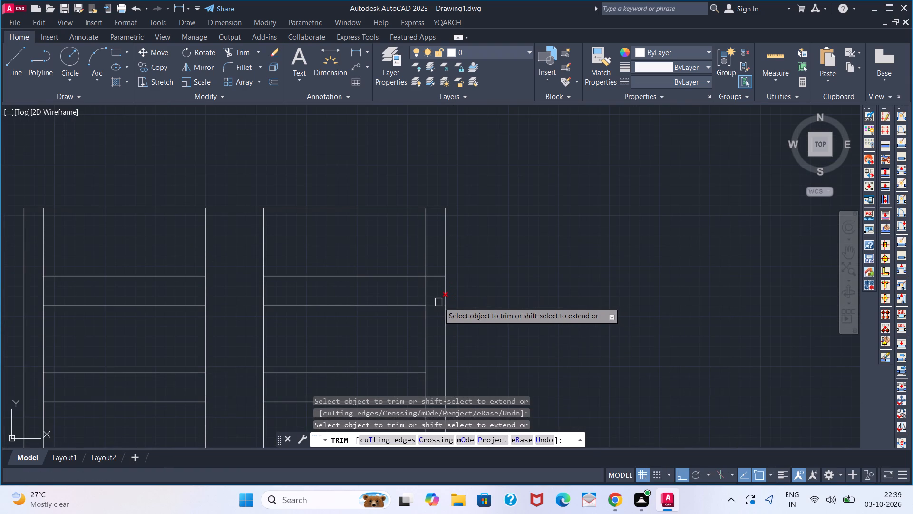
{"action": "left_click", "coordinate": [438, 302]}
{"action": "left_click", "coordinate": [437, 277]}
{"action": "scroll", "coordinate": [375, 285], "scroll_direction": "down", "scroll_amount": 1}
{"action": "middle_click_drag", "start_coordinate": [433, 263], "coordinate": [527, 198]}
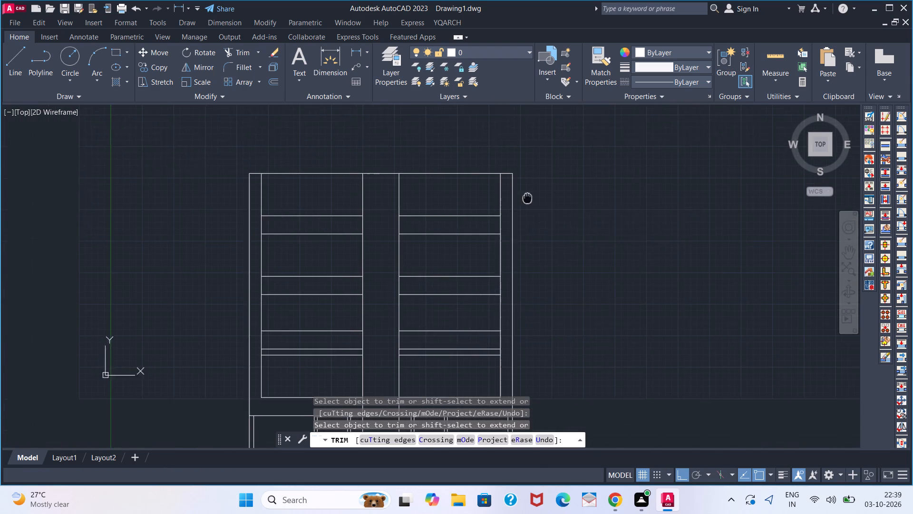
{"action": "scroll", "coordinate": [401, 324], "scroll_direction": "down", "scroll_amount": 1}
{"action": "middle_click_drag", "start_coordinate": [390, 331], "coordinate": [417, 303]}
{"action": "middle_click_drag", "start_coordinate": [443, 288], "coordinate": [472, 275]}
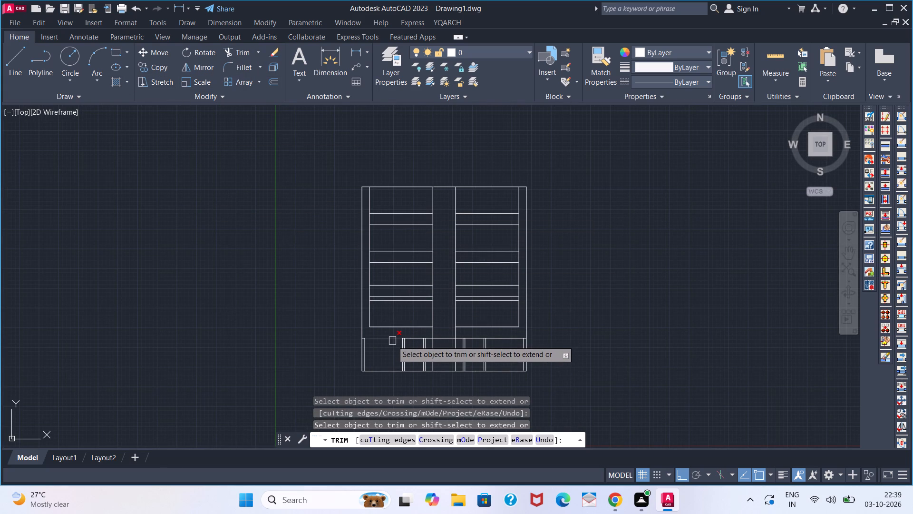
{"action": "key", "text": "space"}
Extend the inner verticals beside both outer edges down to the lowest floor line above the ground-floor partitions.
{"action": "scroll", "coordinate": [399, 310], "scroll_direction": "up", "scroll_amount": 1}
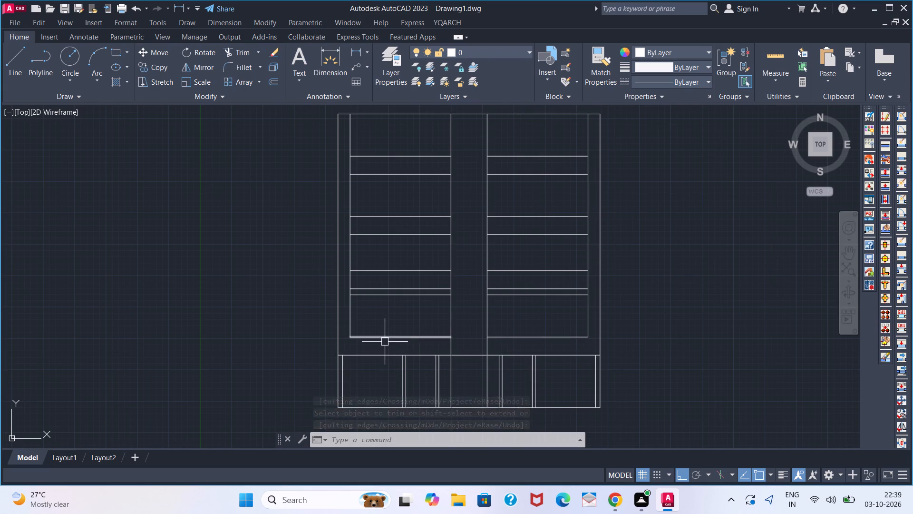
{"action": "type", "text": "EX"}
{"action": "key", "text": "space"}
{"action": "left_click", "coordinate": [350, 323]}
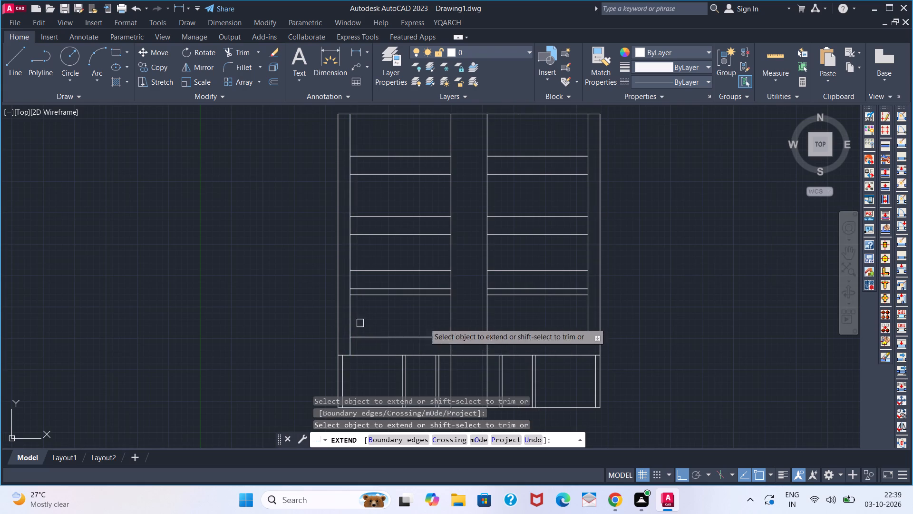
{"action": "left_click", "coordinate": [588, 326]}
{"action": "key", "text": "space"}
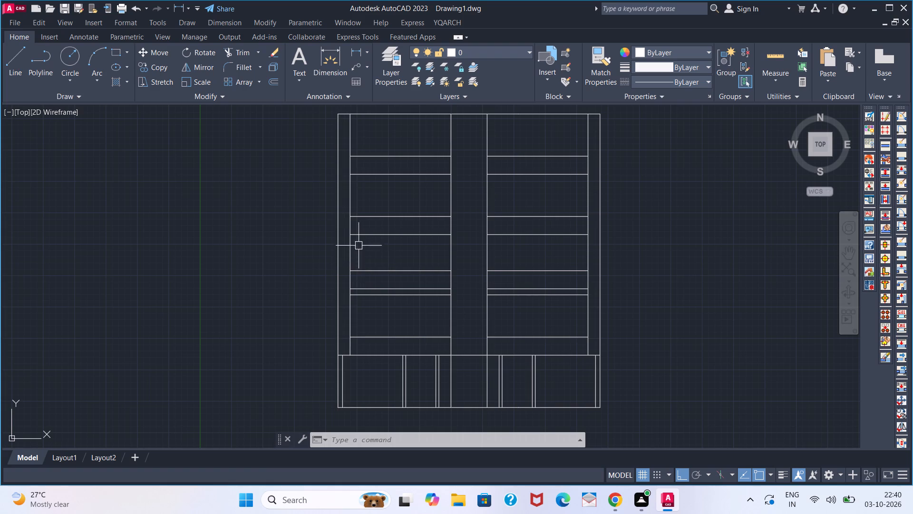
Measure the width of the narrow strip beside the left outer edge with a linear dimension, without placing it.
{"action": "left_click", "coordinate": [360, 54]}
{"action": "scroll", "coordinate": [332, 351], "scroll_direction": "up", "scroll_amount": 2}
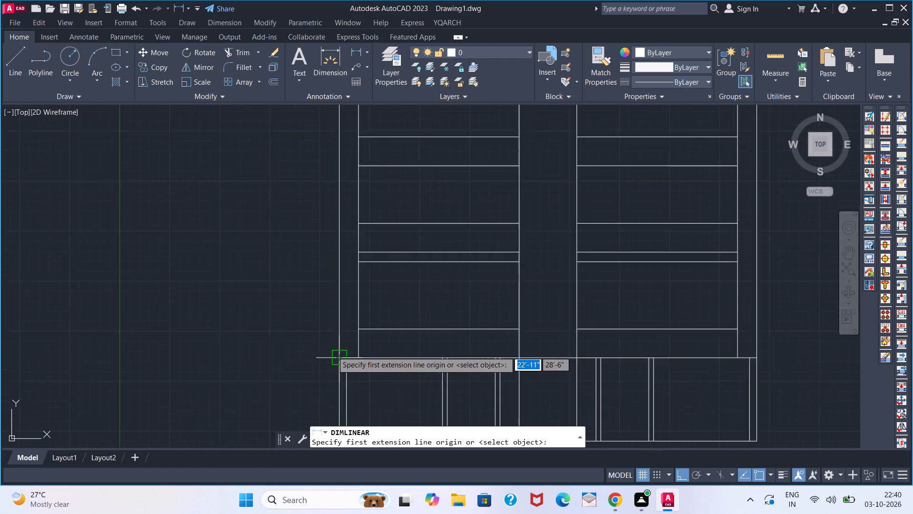
{"action": "scroll", "coordinate": [332, 351], "scroll_direction": "up", "scroll_amount": 1}
{"action": "left_click", "coordinate": [343, 362]}
{"action": "left_click", "coordinate": [390, 367]}
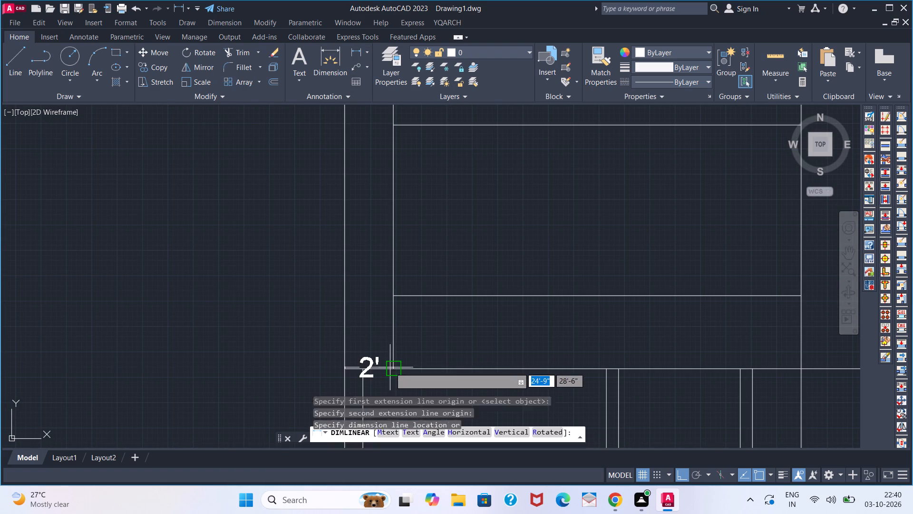
{"action": "key", "text": "Escape"}
Offset the inner verticals beside both outer edges 2' towards the centre of the building.
{"action": "scroll", "coordinate": [396, 350], "scroll_direction": "down", "scroll_amount": 2}
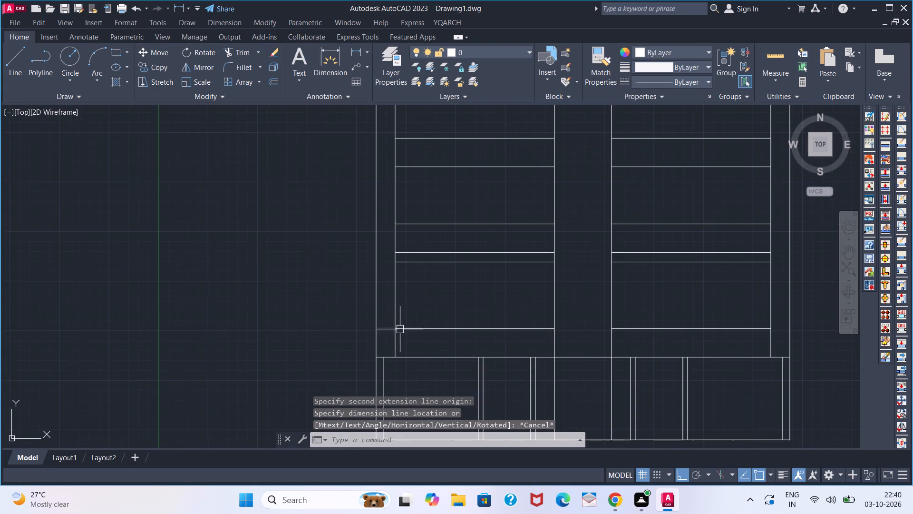
{"action": "scroll", "coordinate": [401, 312], "scroll_direction": "down", "scroll_amount": 1}
{"action": "middle_click_drag", "start_coordinate": [417, 304], "coordinate": [380, 331]}
{"action": "scroll", "coordinate": [403, 318], "scroll_direction": "down", "scroll_amount": 1}
{"action": "middle_click_drag", "start_coordinate": [376, 333], "coordinate": [371, 336]}
{"action": "scroll", "coordinate": [370, 336], "scroll_direction": "up", "scroll_amount": 2}
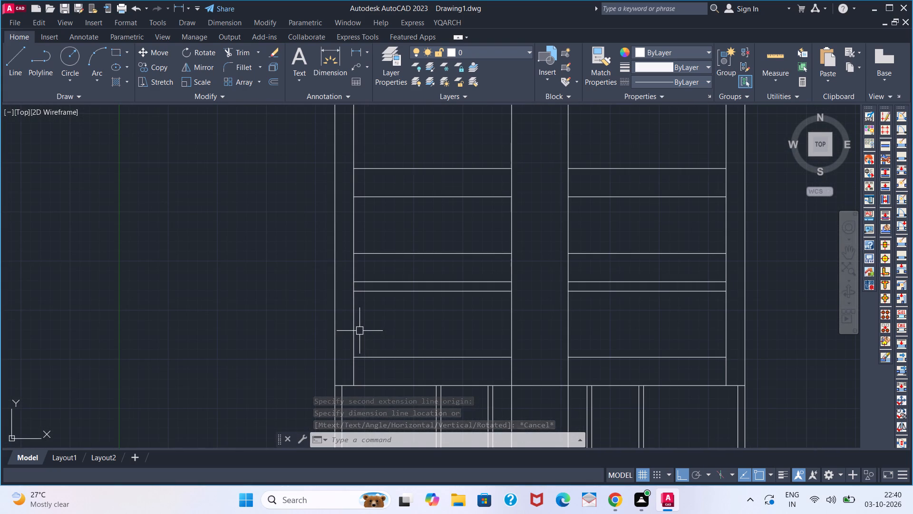
{"action": "key", "text": "o"}
{"action": "key", "text": "Return"}
{"action": "key", "text": "2"}
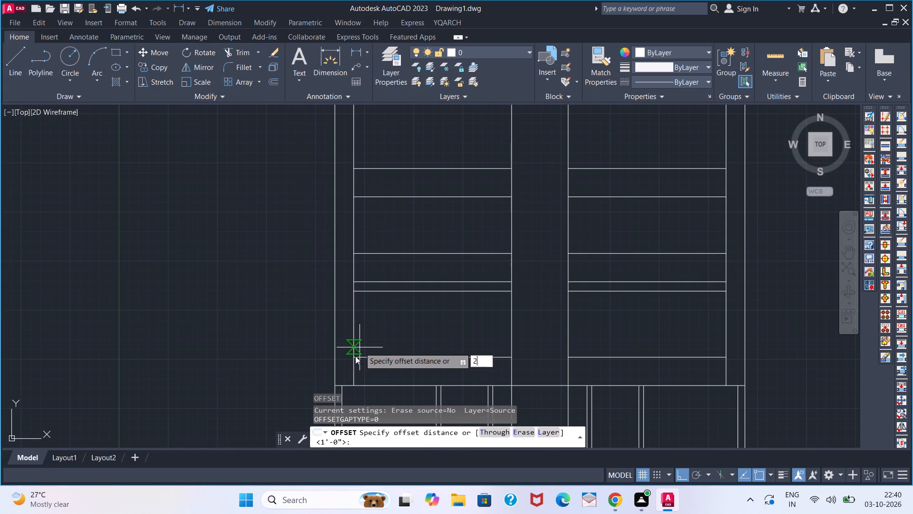
{"action": "key", "text": "apostrophe"}
{"action": "key", "text": "Return"}
{"action": "left_click", "coordinate": [354, 347]}
{"action": "left_click", "coordinate": [389, 342]}
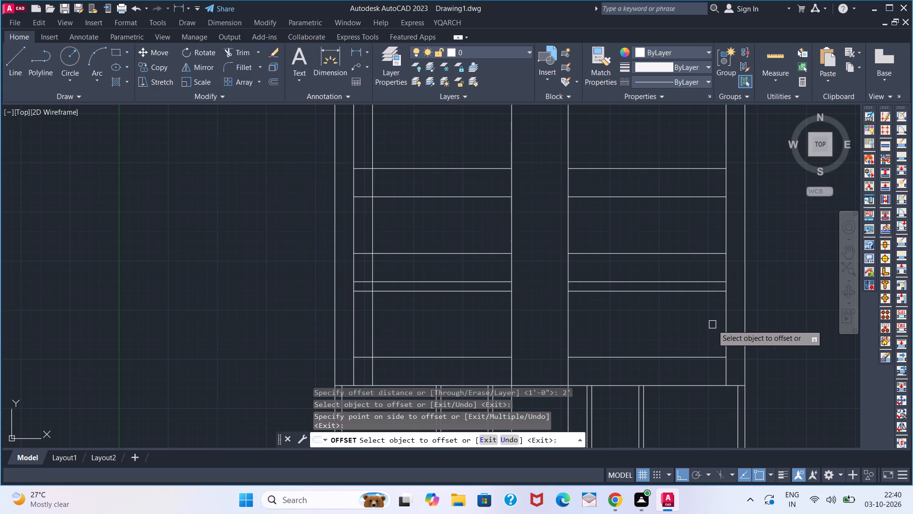
{"action": "left_click_drag", "start_coordinate": [725, 324], "coordinate": [704, 325]}
{"action": "left_click", "coordinate": [668, 327]}
{"action": "key", "text": "space"}
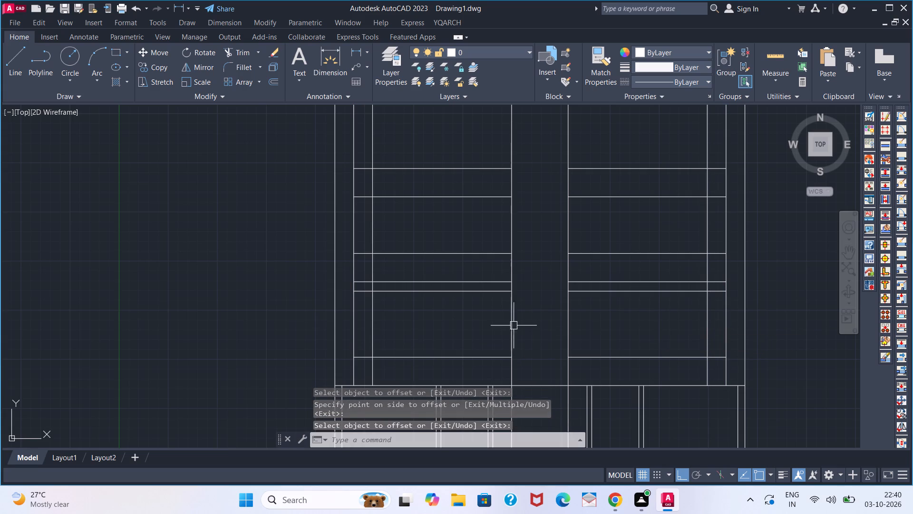
Erase the horizontal lines 3' above the lowest floor line and the double floor line, in both bays.
{"action": "scroll", "coordinate": [491, 318], "scroll_direction": "down", "scroll_amount": 1}
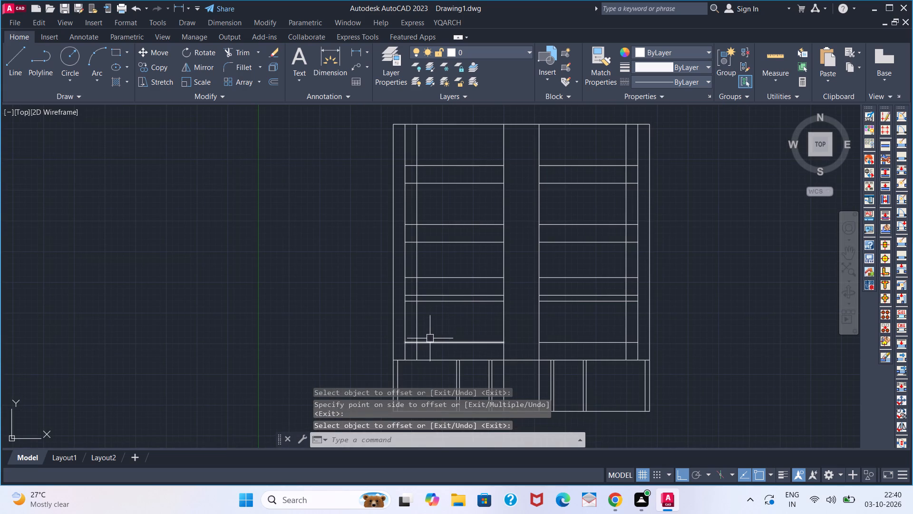
{"action": "middle_click_drag", "start_coordinate": [448, 328], "coordinate": [451, 319]}
{"action": "scroll", "coordinate": [445, 336], "scroll_direction": "up", "scroll_amount": 1}
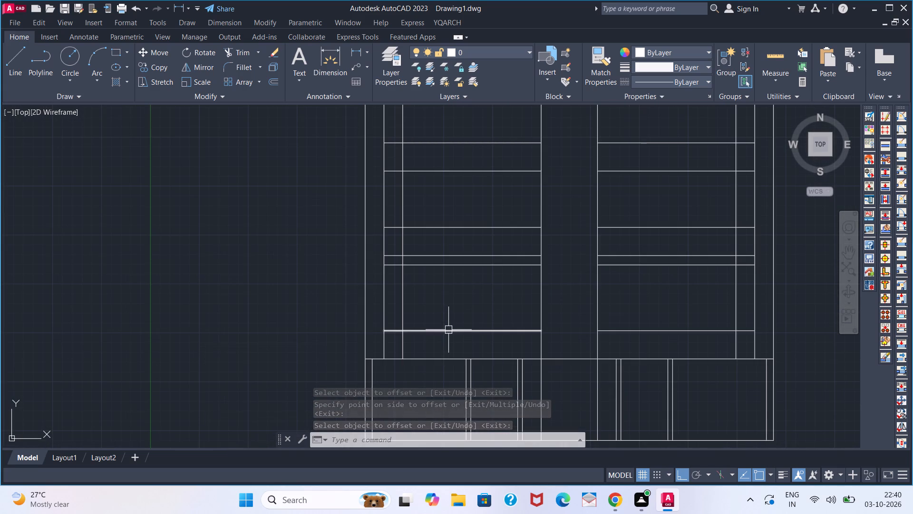
{"action": "left_click", "coordinate": [448, 330]}
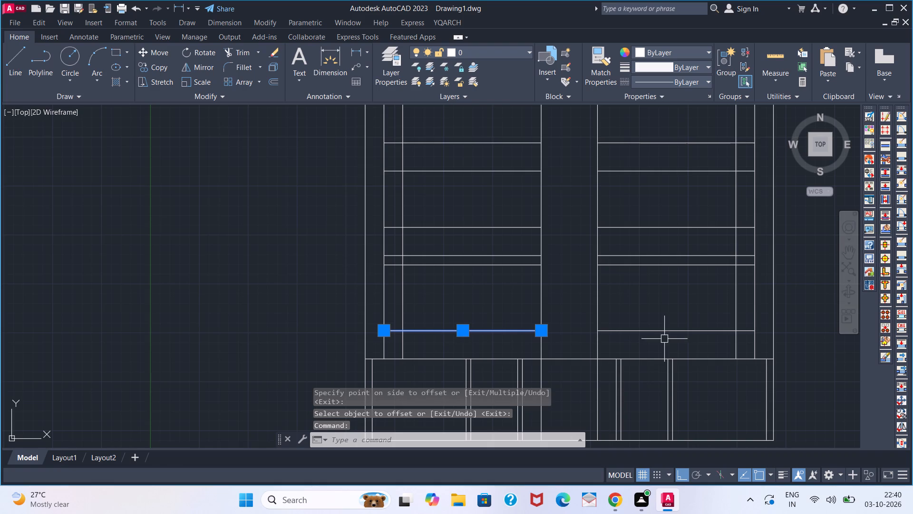
{"action": "left_click", "coordinate": [663, 335]}
{"action": "key", "text": "Delete"}
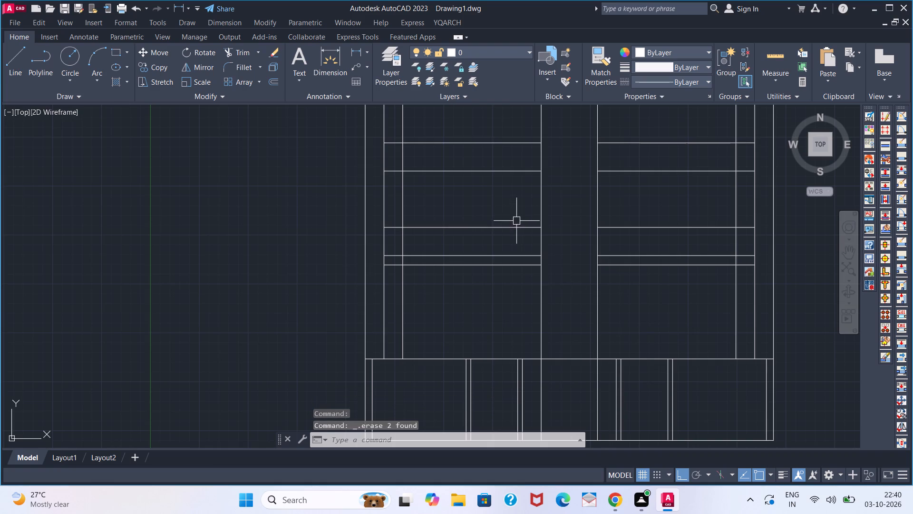
{"action": "left_click", "coordinate": [511, 230]}
{"action": "left_click", "coordinate": [644, 225]}
{"action": "middle_click_drag", "start_coordinate": [592, 243], "coordinate": [544, 335]}
{"action": "key", "text": "Delete"}
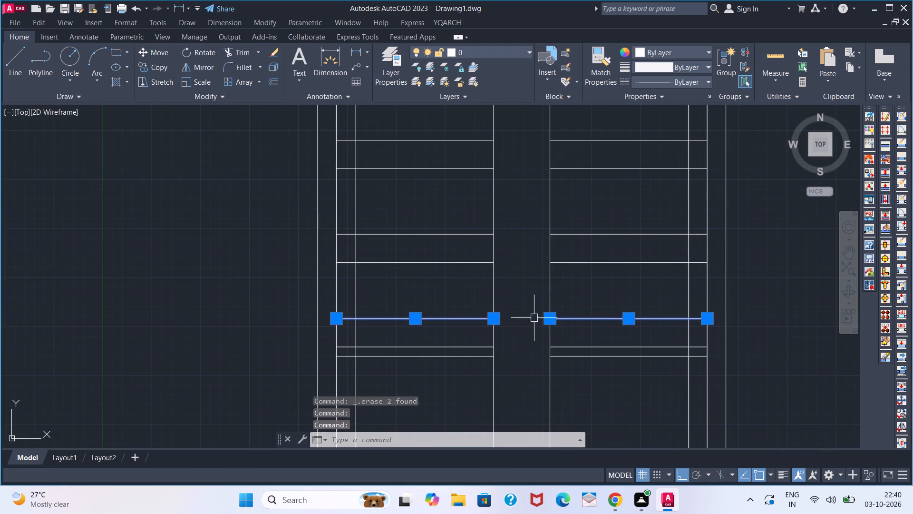
Erase the horizontal lines 3' above the two upper floor lines, in both bays.
{"action": "left_click", "coordinate": [463, 239]}
{"action": "left_click", "coordinate": [452, 230]}
{"action": "key", "text": "Delete"}
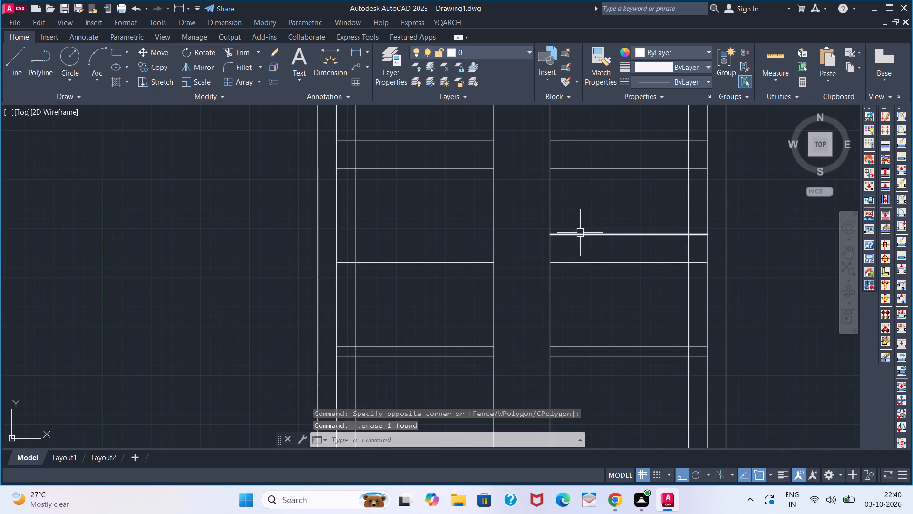
{"action": "left_click", "coordinate": [580, 235]}
{"action": "key", "text": "Delete"}
{"action": "middle_click_drag", "start_coordinate": [468, 227], "coordinate": [455, 315]}
{"action": "left_click", "coordinate": [453, 230]}
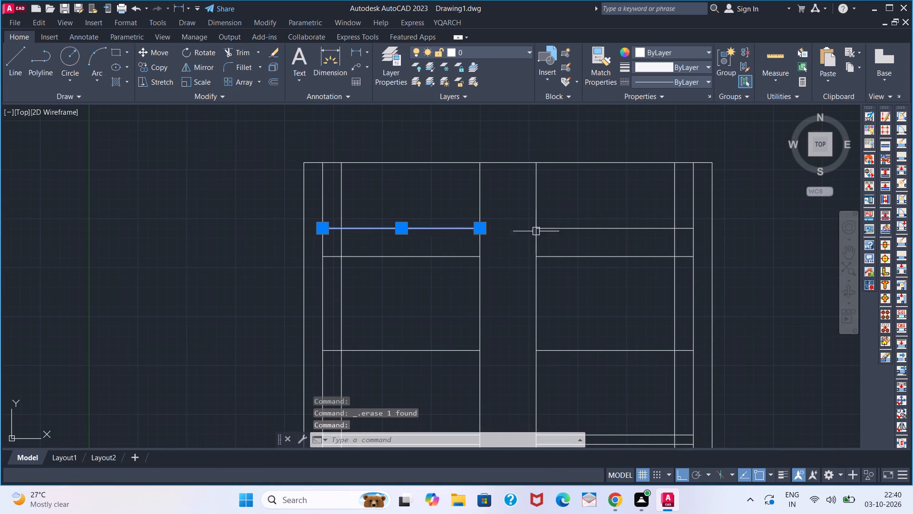
{"action": "left_click", "coordinate": [583, 232]}
{"action": "key", "text": "Delete"}
Offset the lowest floor line and the upper line of each bay's double floor line upward by 3'6".
{"action": "scroll", "coordinate": [460, 311], "scroll_direction": "down", "scroll_amount": 1}
{"action": "middle_click_drag", "start_coordinate": [458, 313], "coordinate": [482, 244]}
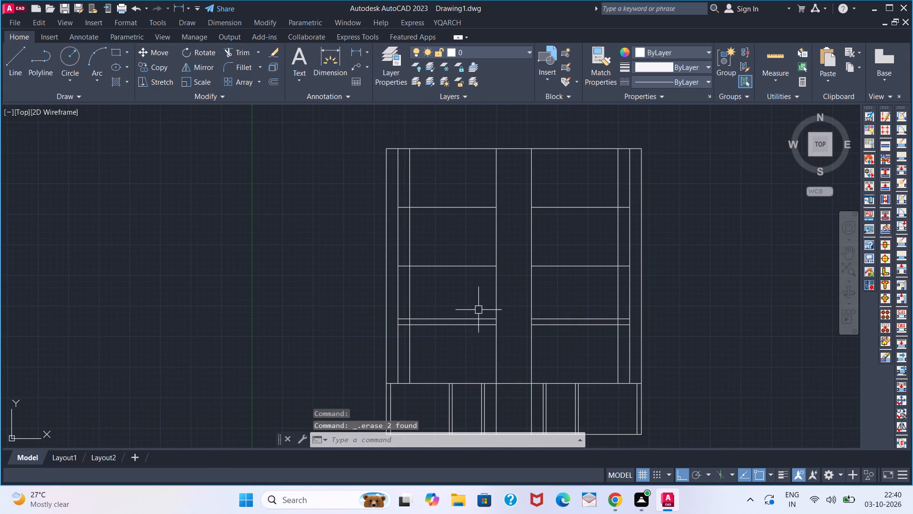
{"action": "key", "text": "o"}
{"action": "key", "text": "Return"}
{"action": "key", "text": "3"}
{"action": "key", "text": "apostrophe"}
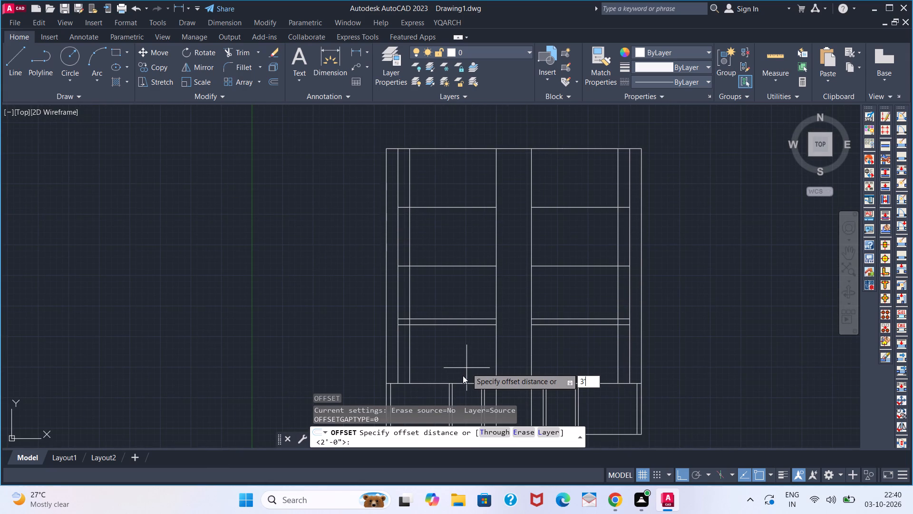
{"action": "key", "text": "6"}
{"action": "key", "text": "Return"}
{"action": "left_click", "coordinate": [468, 380]}
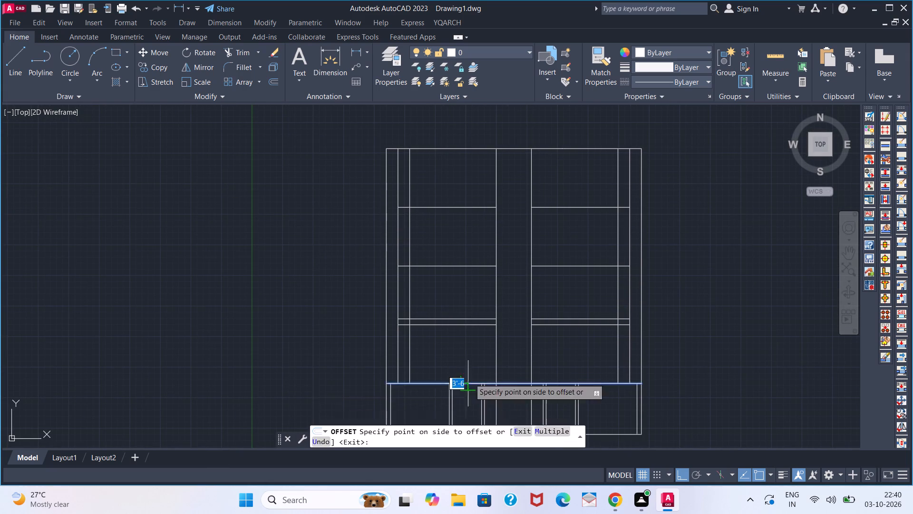
{"action": "left_click", "coordinate": [479, 346]}
{"action": "left_click", "coordinate": [477, 318]}
{"action": "left_click", "coordinate": [479, 293]}
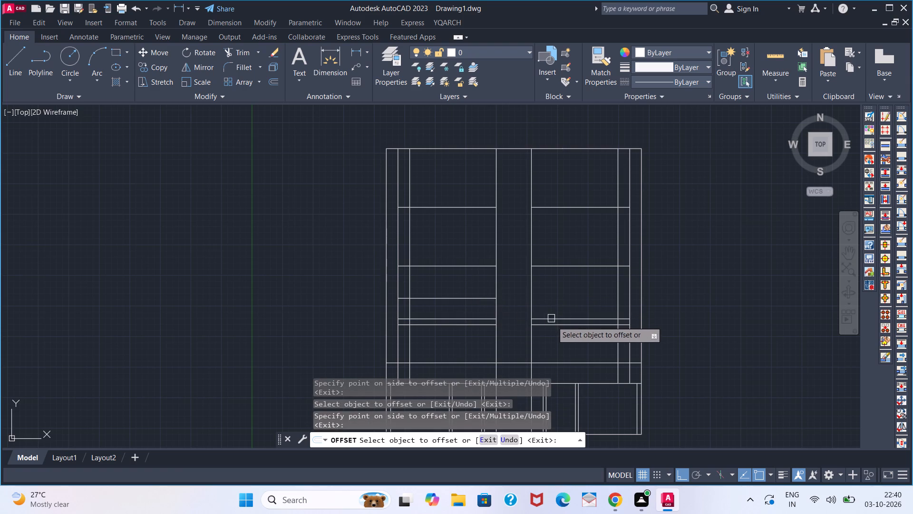
{"action": "left_click", "coordinate": [554, 321]}
{"action": "left_click", "coordinate": [579, 257]}
Offset the two upper floor lines upward by 3'6" in both the left and right bays.
{"action": "left_click", "coordinate": [575, 264]}
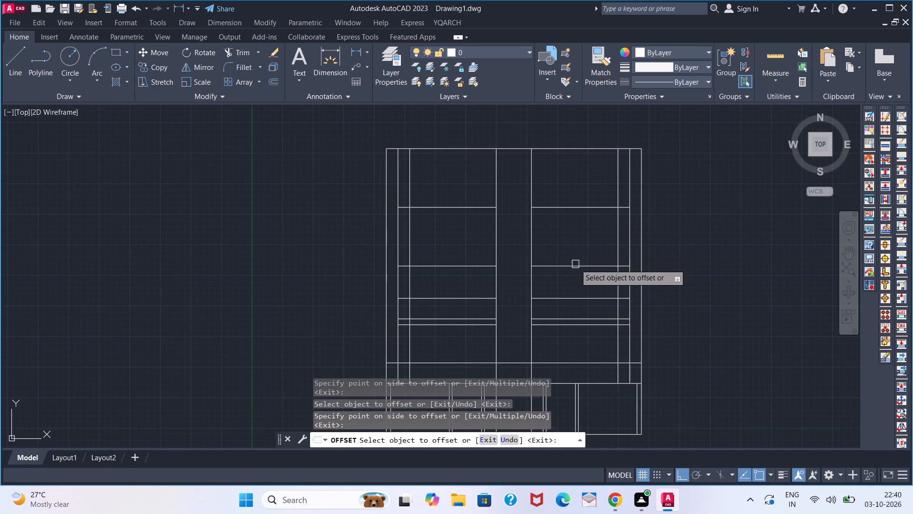
{"action": "left_click", "coordinate": [577, 232]}
{"action": "left_click", "coordinate": [579, 209]}
{"action": "left_click", "coordinate": [582, 175]}
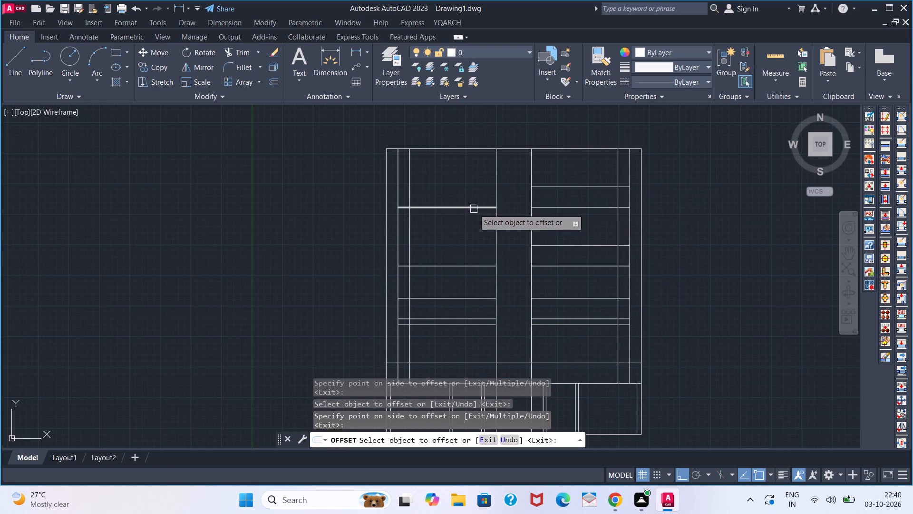
{"action": "left_click", "coordinate": [474, 208]}
{"action": "left_click", "coordinate": [479, 190]}
{"action": "left_click", "coordinate": [460, 266]}
{"action": "left_click", "coordinate": [472, 237]}
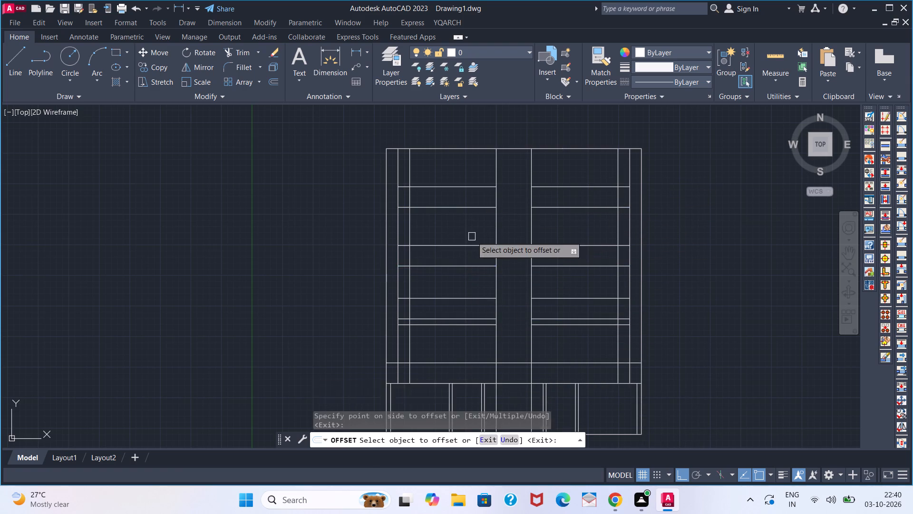
{"action": "key", "text": "space"}
Trim all horizontal floor lines out of the narrow vertical strip along the left bay's outer side.
{"action": "middle_click_drag", "start_coordinate": [410, 281], "coordinate": [386, 261]}
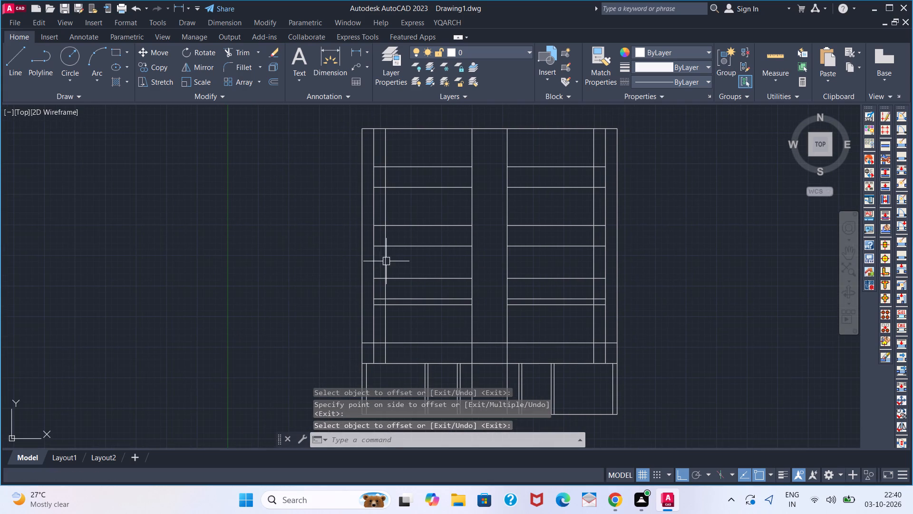
{"action": "type", "text": "TR"}
{"action": "key", "text": "space"}
{"action": "scroll", "coordinate": [379, 330], "scroll_direction": "up", "scroll_amount": 1}
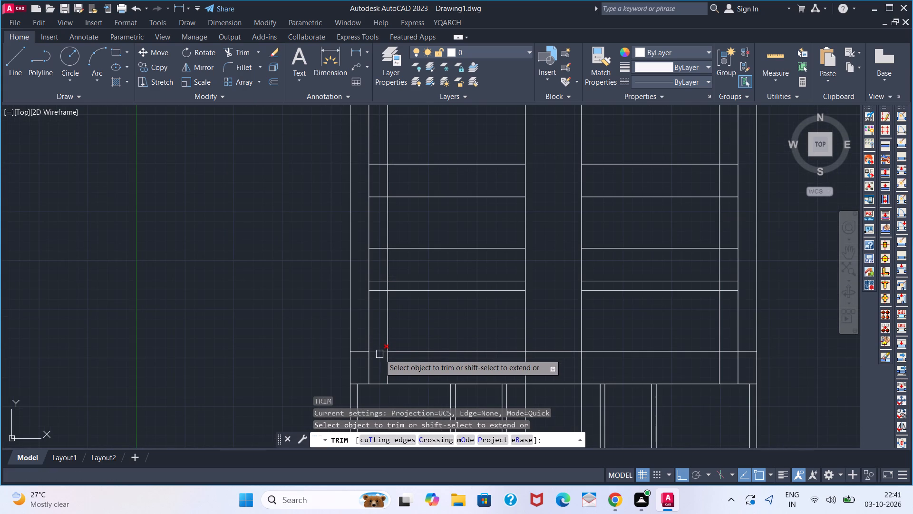
{"action": "left_click", "coordinate": [381, 291]}
{"action": "left_click", "coordinate": [381, 275]}
{"action": "left_click", "coordinate": [378, 296]}
{"action": "left_click", "coordinate": [374, 246]}
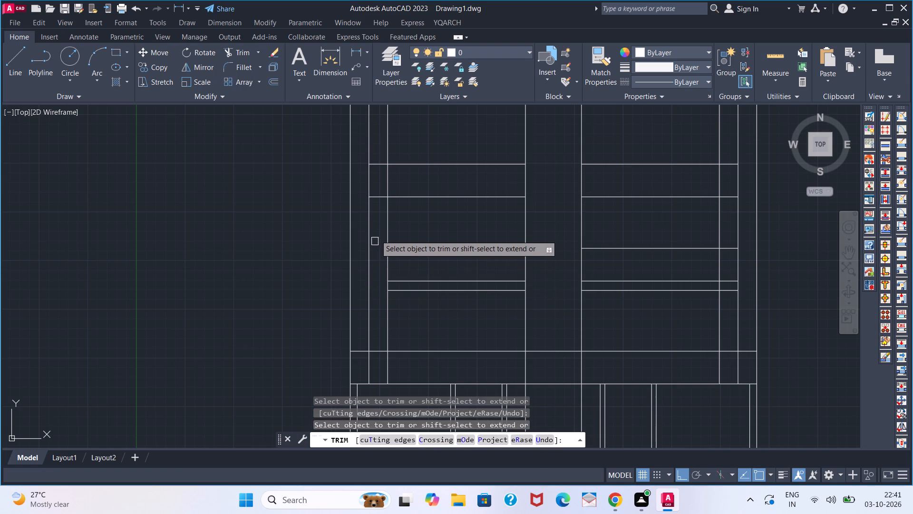
{"action": "left_click", "coordinate": [379, 197]}
{"action": "left_click", "coordinate": [379, 165]}
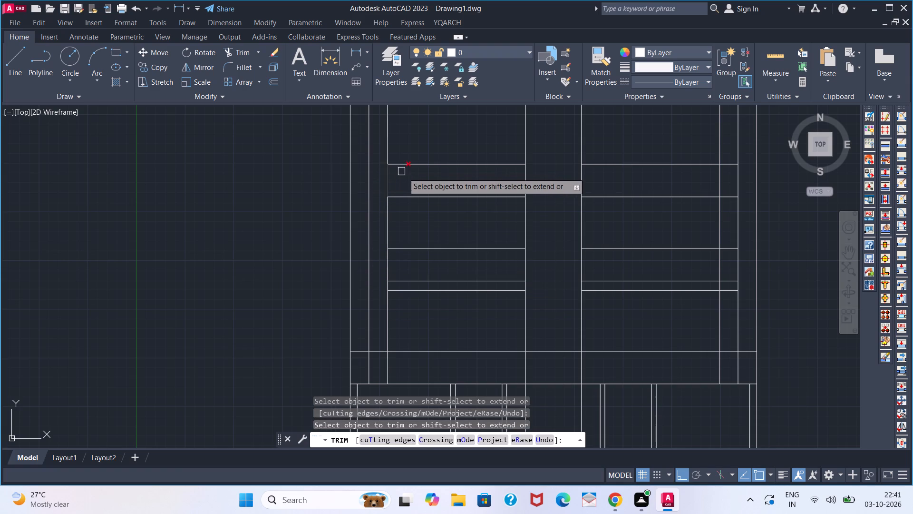
{"action": "middle_click_drag", "start_coordinate": [394, 200], "coordinate": [410, 326]}
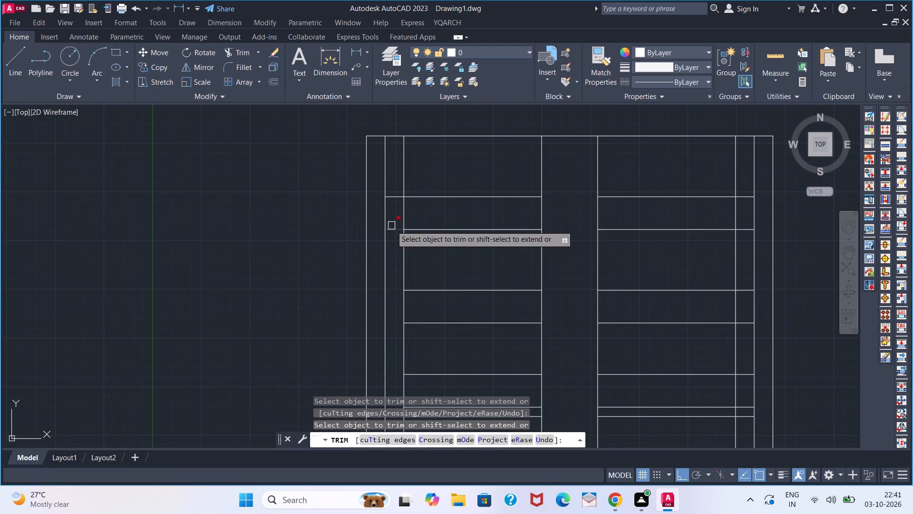
{"action": "left_click", "coordinate": [391, 226]}
{"action": "left_click", "coordinate": [397, 198]}
Trim all horizontal floor lines out of the narrow vertical strip along the right bay's outer side.
{"action": "middle_click_drag", "start_coordinate": [695, 217], "coordinate": [486, 235]}
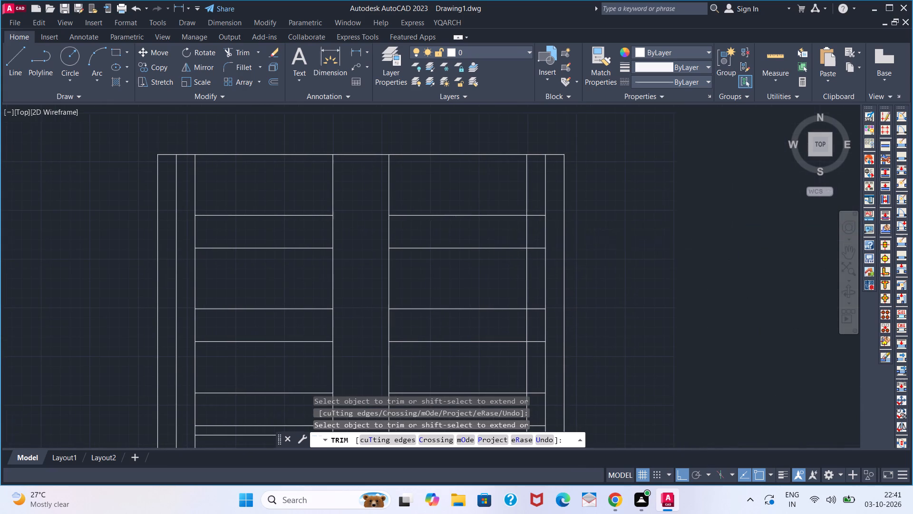
{"action": "left_click", "coordinate": [535, 214]}
{"action": "left_click", "coordinate": [536, 247]}
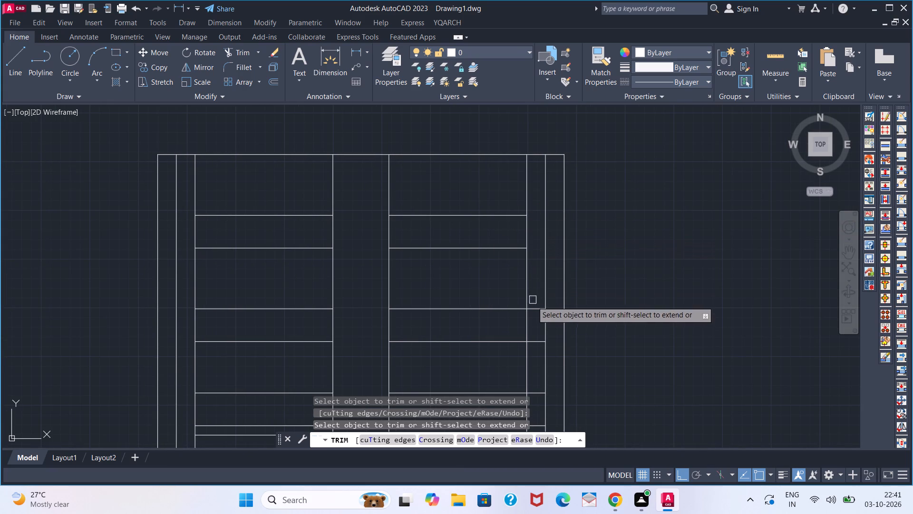
{"action": "left_click", "coordinate": [532, 310]}
{"action": "left_click", "coordinate": [539, 346]}
{"action": "left_click", "coordinate": [539, 339]}
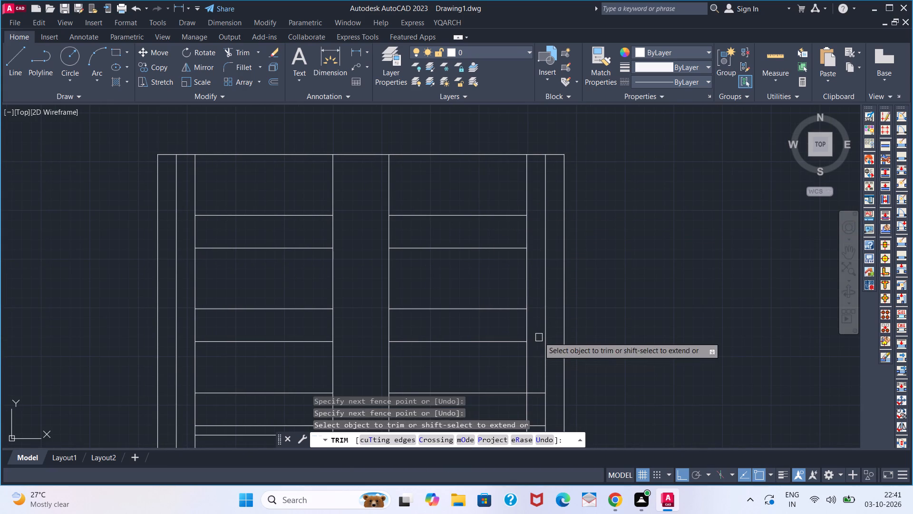
{"action": "middle_click_drag", "start_coordinate": [537, 350], "coordinate": [529, 219]}
{"action": "left_click", "coordinate": [524, 260]}
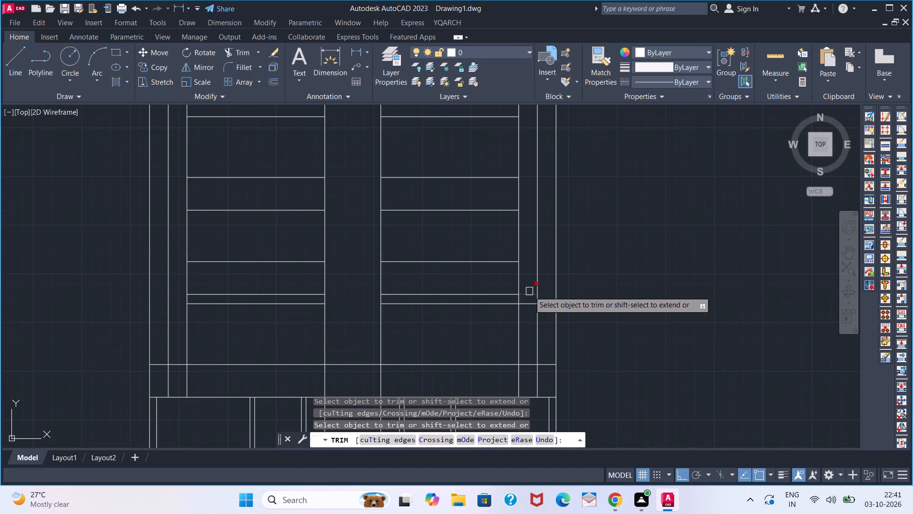
{"action": "left_click", "coordinate": [529, 291]}
{"action": "left_click", "coordinate": [529, 302]}
{"action": "middle_click_drag", "start_coordinate": [549, 276], "coordinate": [554, 266]}
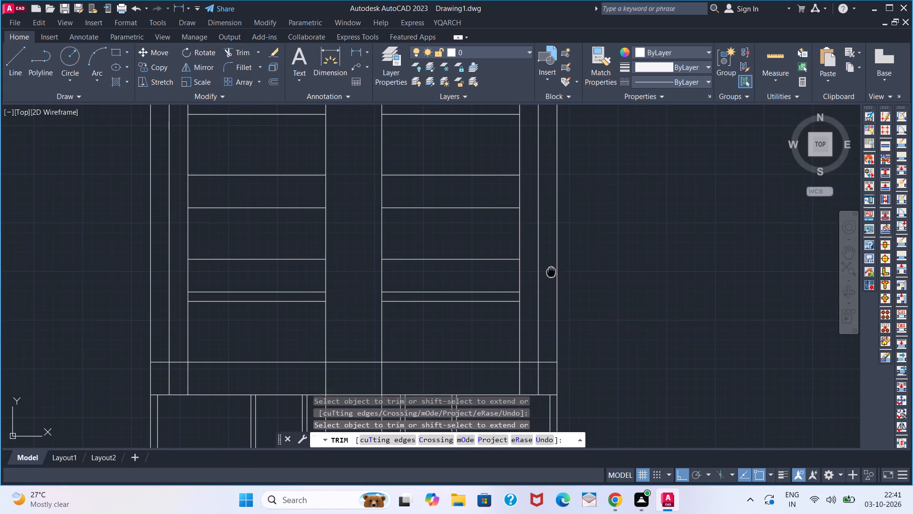
{"action": "middle_click_drag", "start_coordinate": [554, 266], "coordinate": [575, 252]}
{"action": "key", "text": "space"}
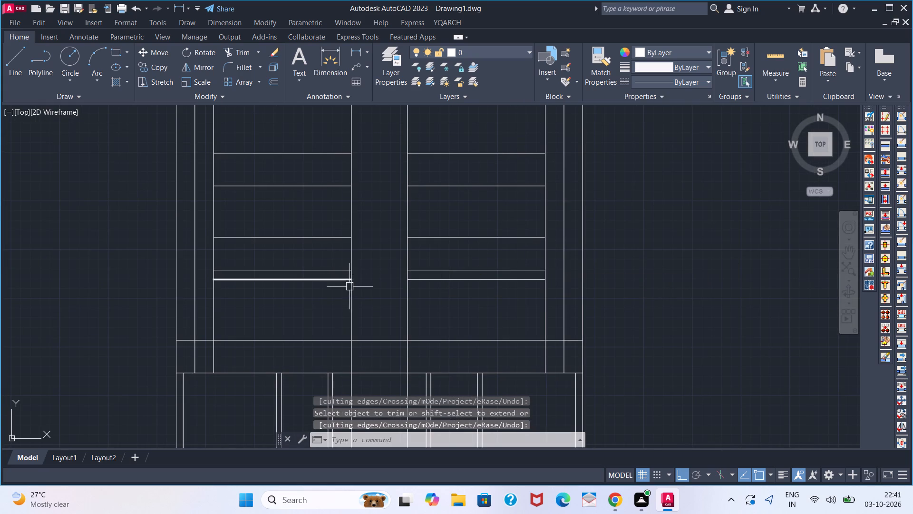
Draw a 4' by 4' rectangle from the corner where the left bay's inner strip line meets the lowest upper-storey horizontal line.
{"action": "middle_click_drag", "start_coordinate": [265, 231], "coordinate": [270, 276]}
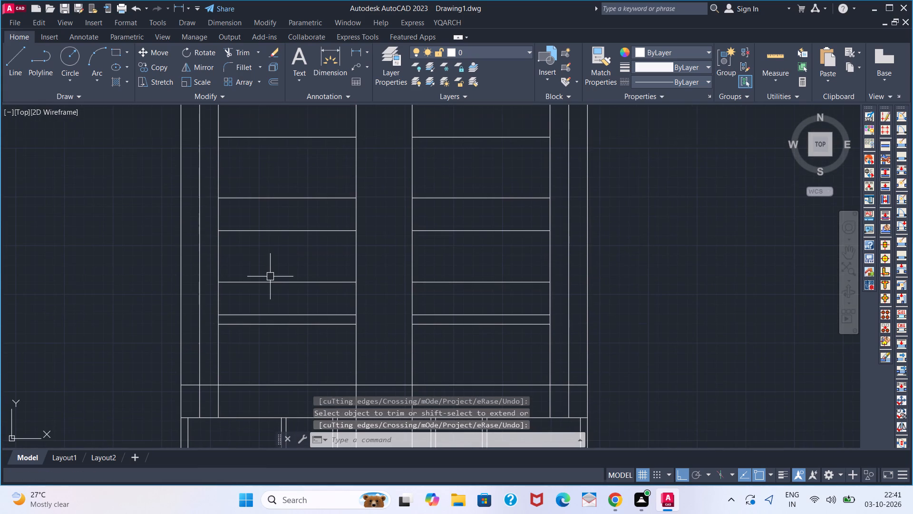
{"action": "type", "text": "REC"}
{"action": "key", "text": "space"}
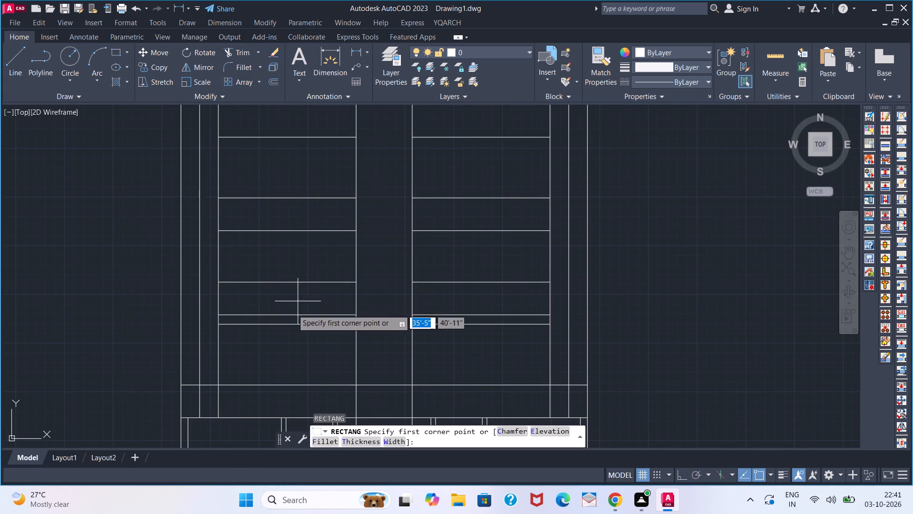
{"action": "left_click", "coordinate": [225, 381]}
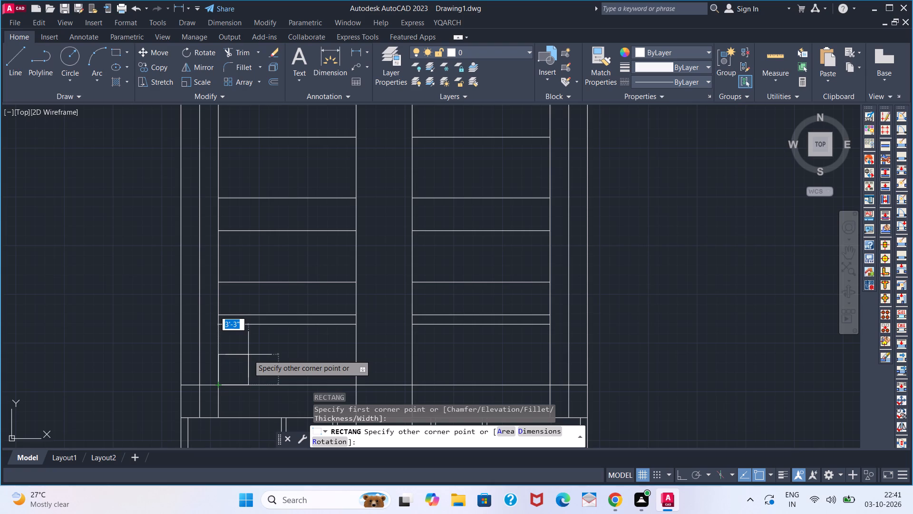
{"action": "type", "text": "4'"}
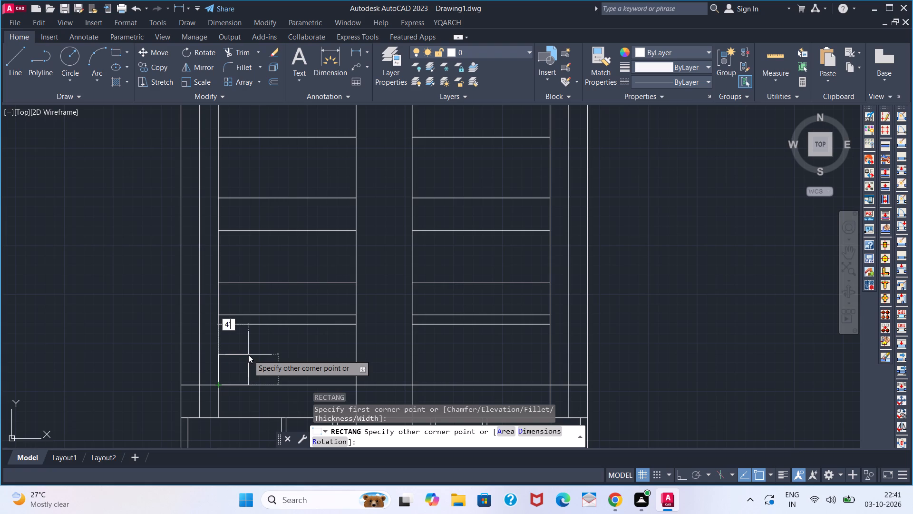
{"action": "key", "text": "comma"}
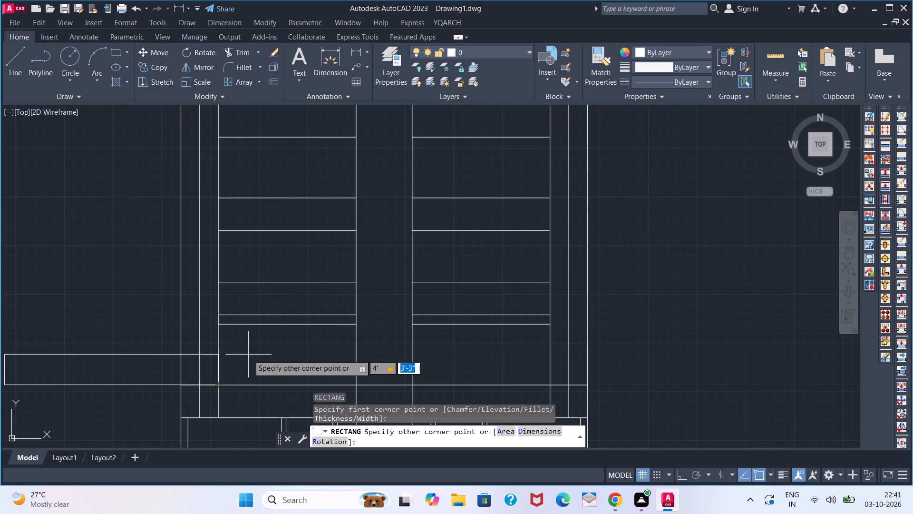
{"action": "type", "text": "4'"}
{"action": "key", "text": "Return"}
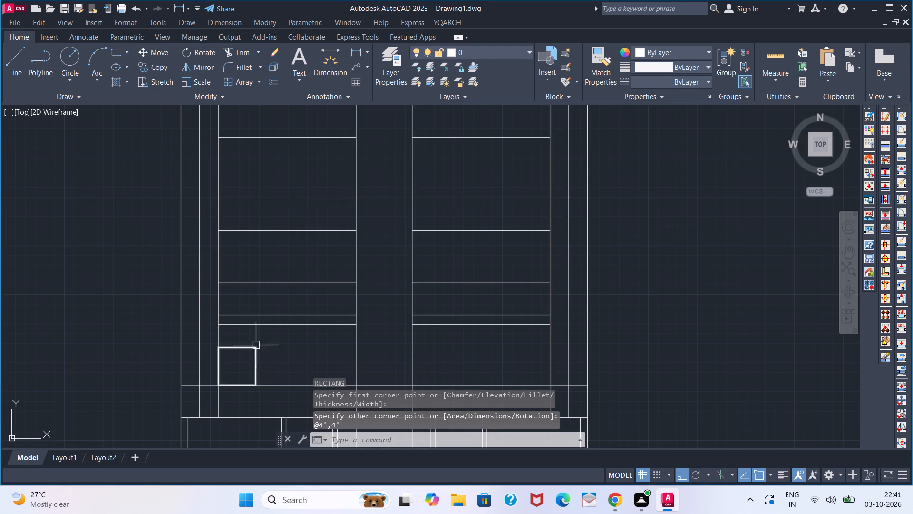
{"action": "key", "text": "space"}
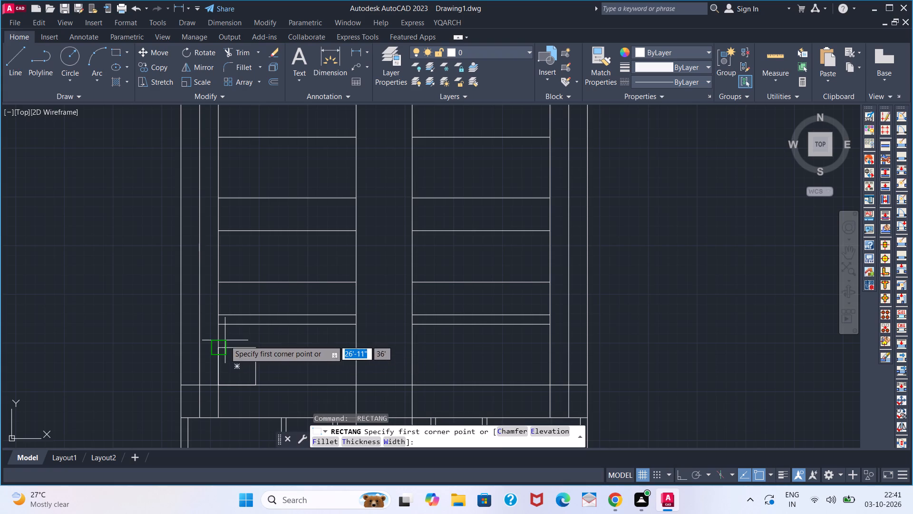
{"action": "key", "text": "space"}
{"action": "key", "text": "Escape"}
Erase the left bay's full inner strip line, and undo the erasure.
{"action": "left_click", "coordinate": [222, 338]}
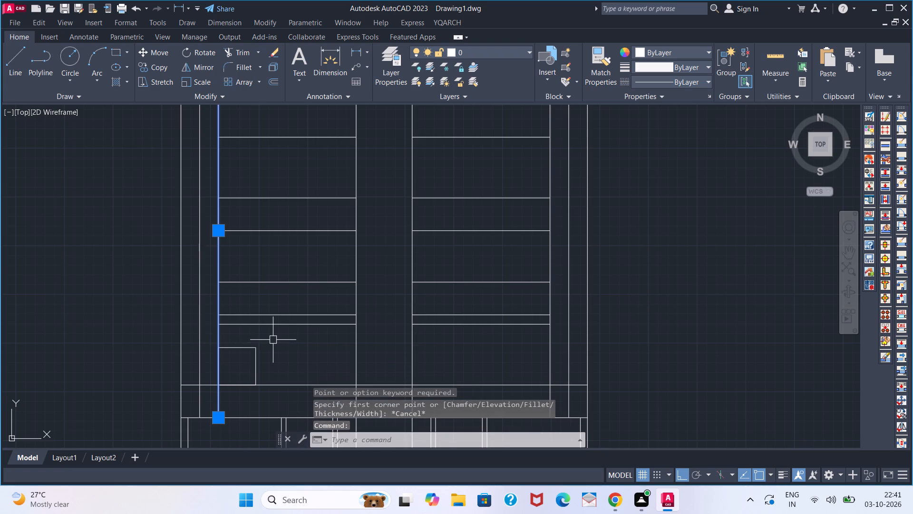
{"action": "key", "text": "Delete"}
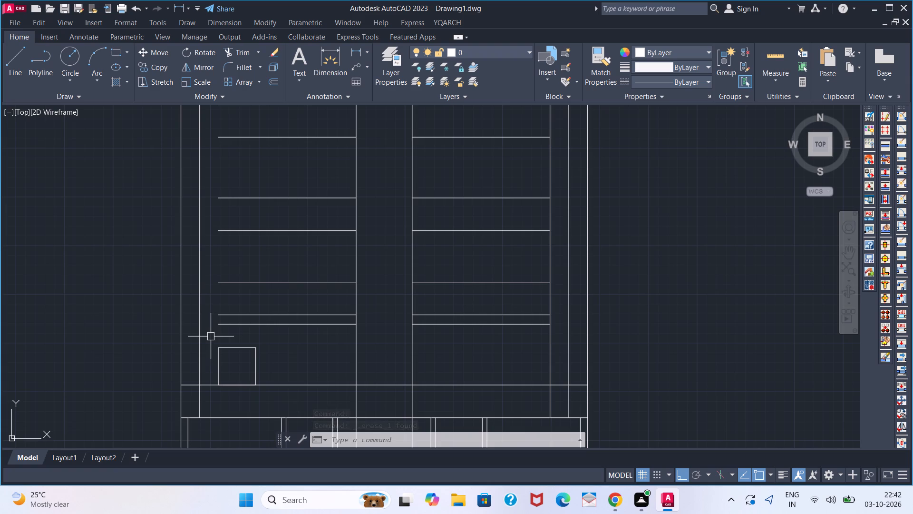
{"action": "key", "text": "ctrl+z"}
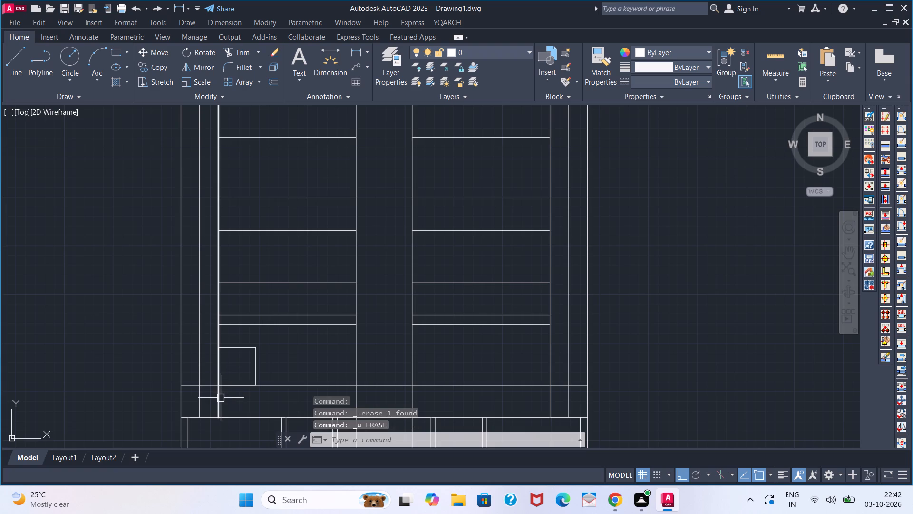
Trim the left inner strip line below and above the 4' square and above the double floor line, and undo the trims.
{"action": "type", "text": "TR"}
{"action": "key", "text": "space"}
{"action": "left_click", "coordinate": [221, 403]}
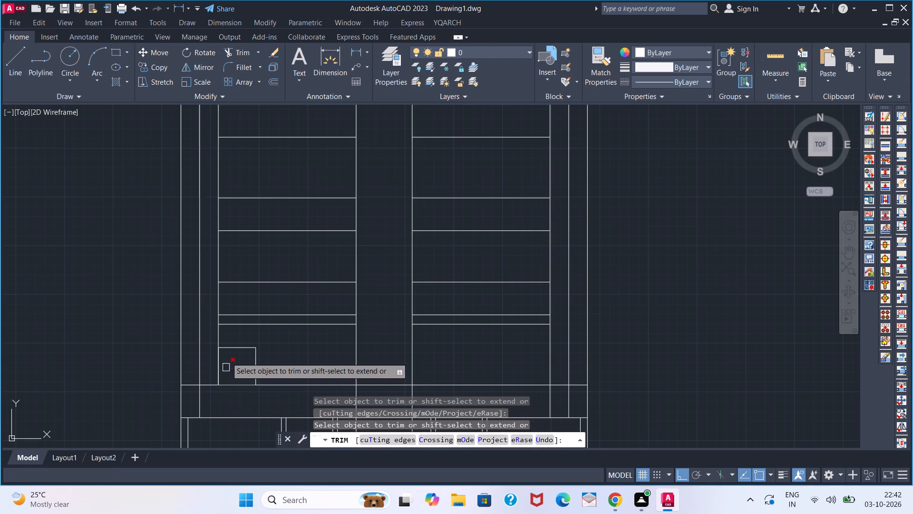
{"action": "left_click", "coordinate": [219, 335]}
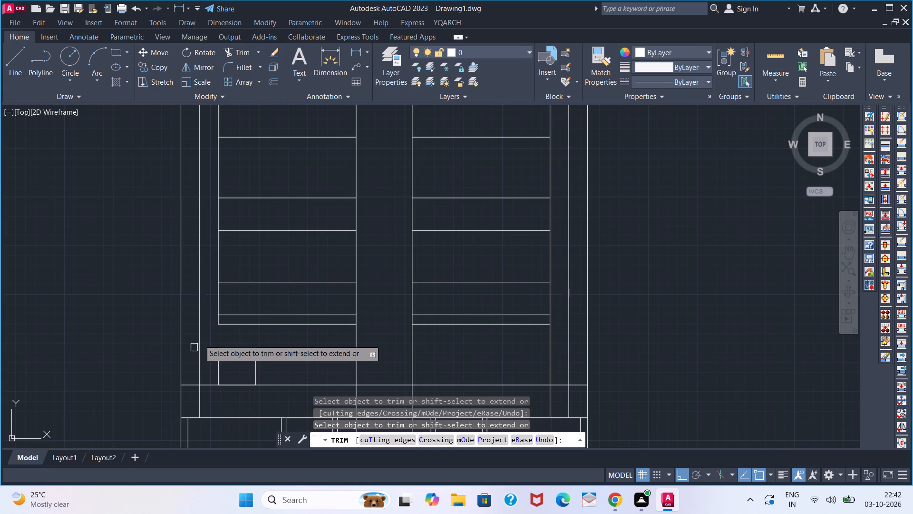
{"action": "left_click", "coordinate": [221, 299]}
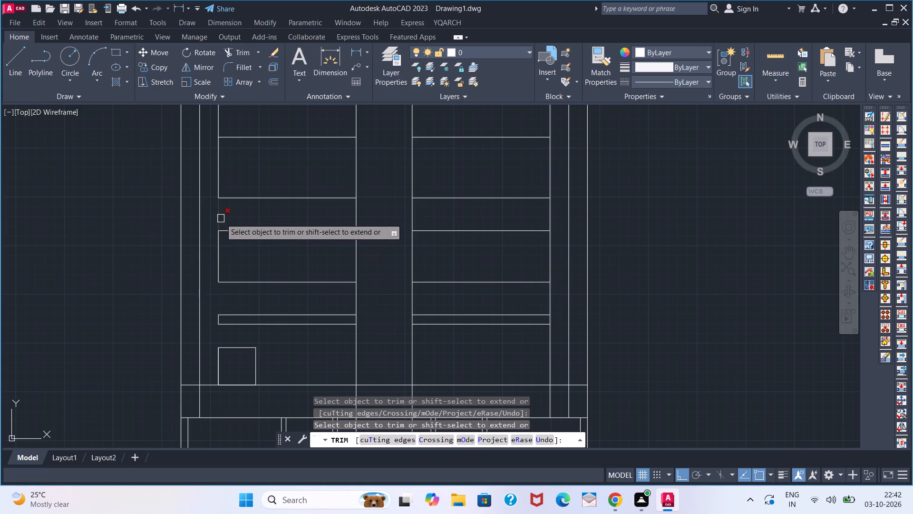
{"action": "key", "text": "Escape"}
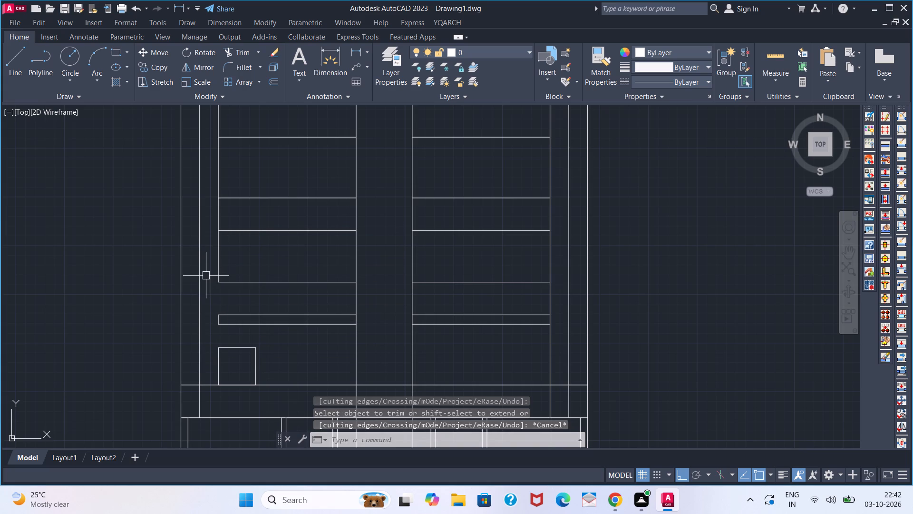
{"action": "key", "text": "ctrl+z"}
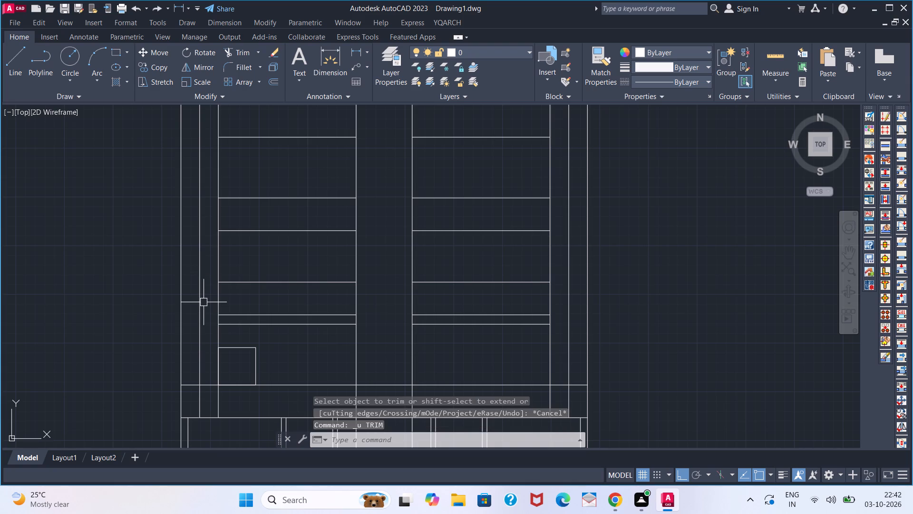
Trim the left inner strip line above and below the 4' square, and the horizontal line between the square and the adjacent strip line.
{"action": "type", "text": "TR"}
{"action": "key", "text": "space"}
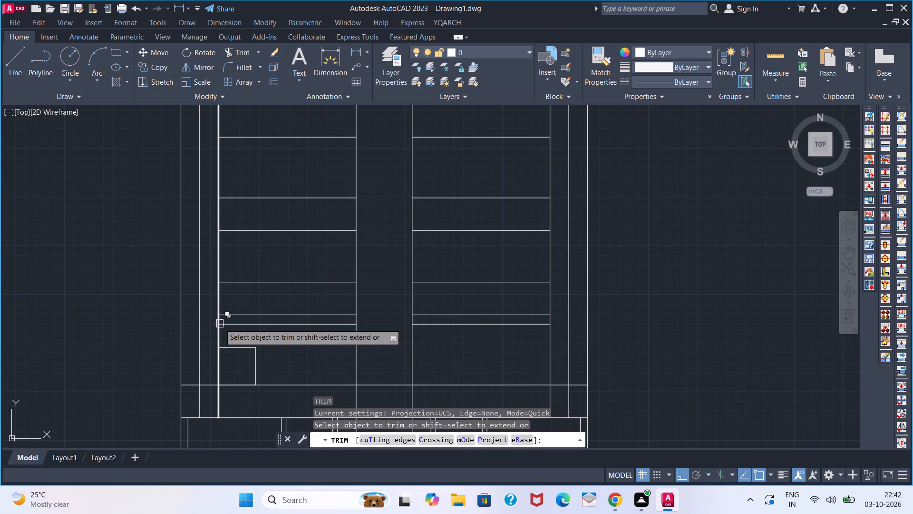
{"action": "left_click", "coordinate": [221, 338]}
{"action": "left_click", "coordinate": [219, 407]}
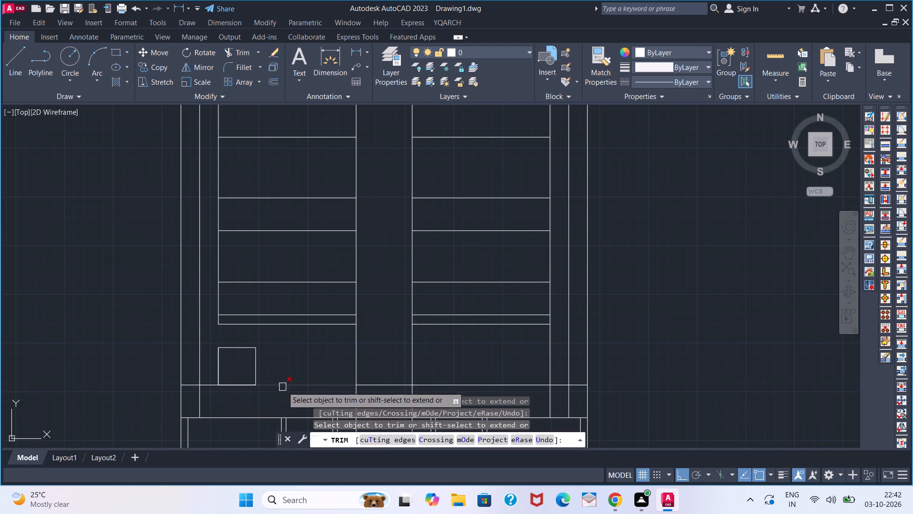
{"action": "middle_click_drag", "start_coordinate": [283, 368], "coordinate": [269, 287]}
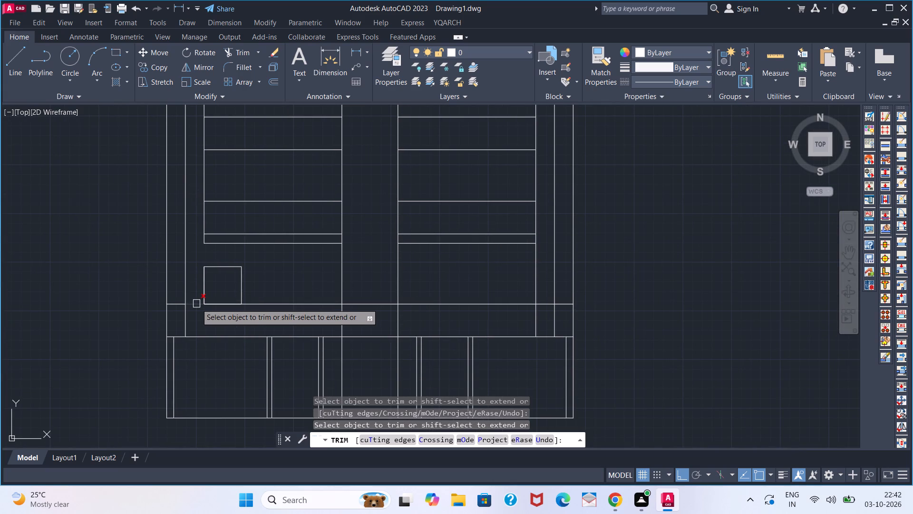
{"action": "left_click", "coordinate": [196, 304]}
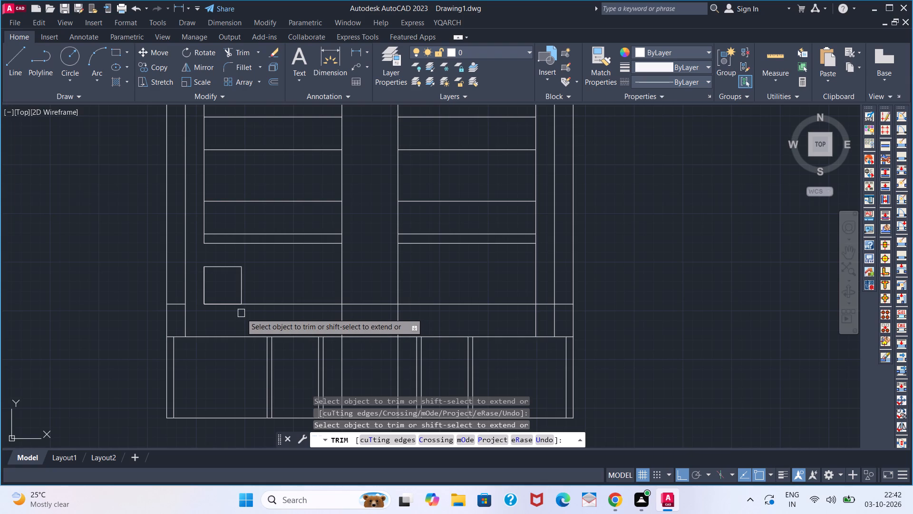
{"action": "key", "text": "Escape"}
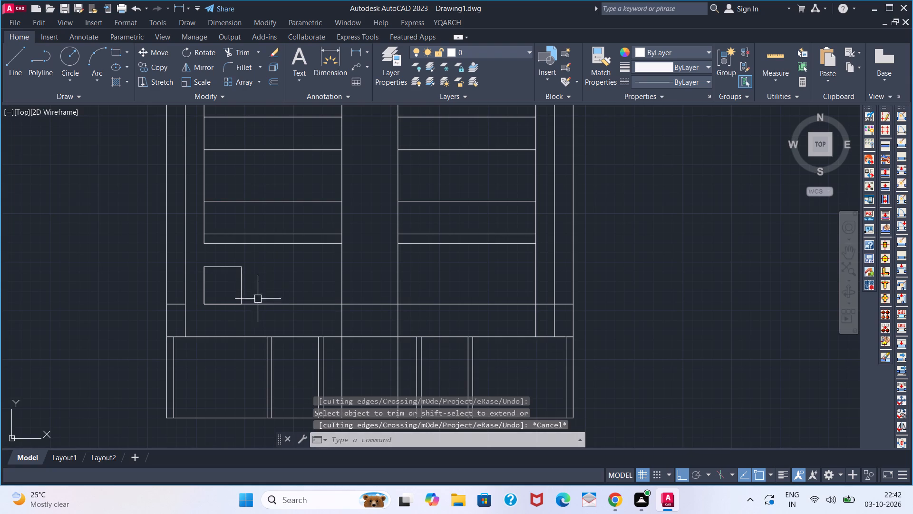
Erase the rest of the horizontal line running from the 4' square's base across both bays.
{"action": "left_click", "coordinate": [264, 304]}
{"action": "key", "text": "Delete"}
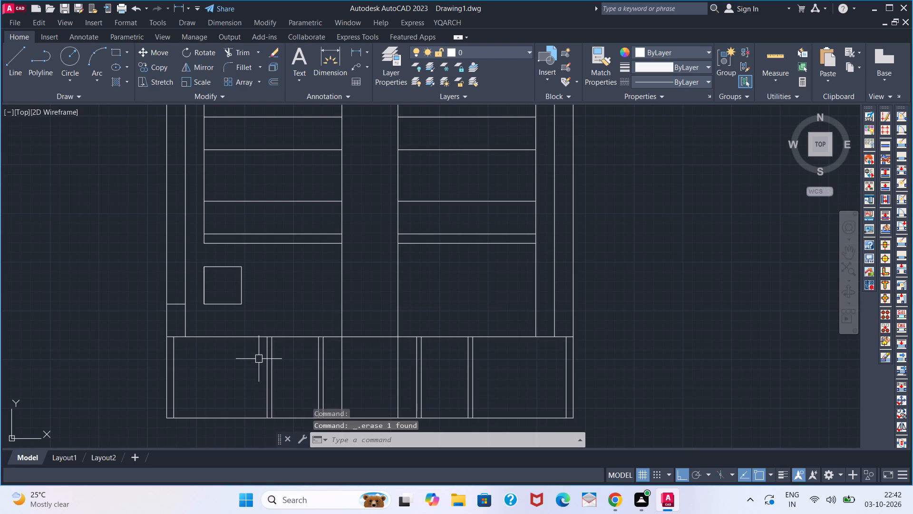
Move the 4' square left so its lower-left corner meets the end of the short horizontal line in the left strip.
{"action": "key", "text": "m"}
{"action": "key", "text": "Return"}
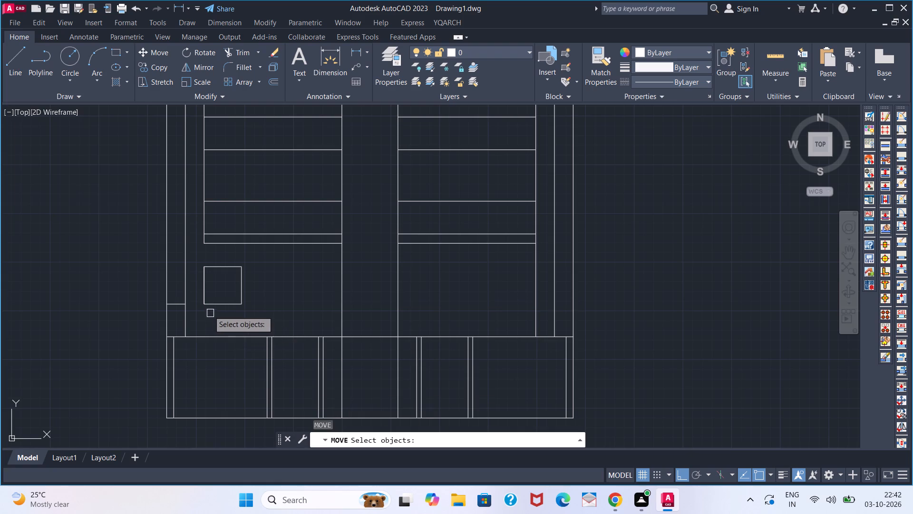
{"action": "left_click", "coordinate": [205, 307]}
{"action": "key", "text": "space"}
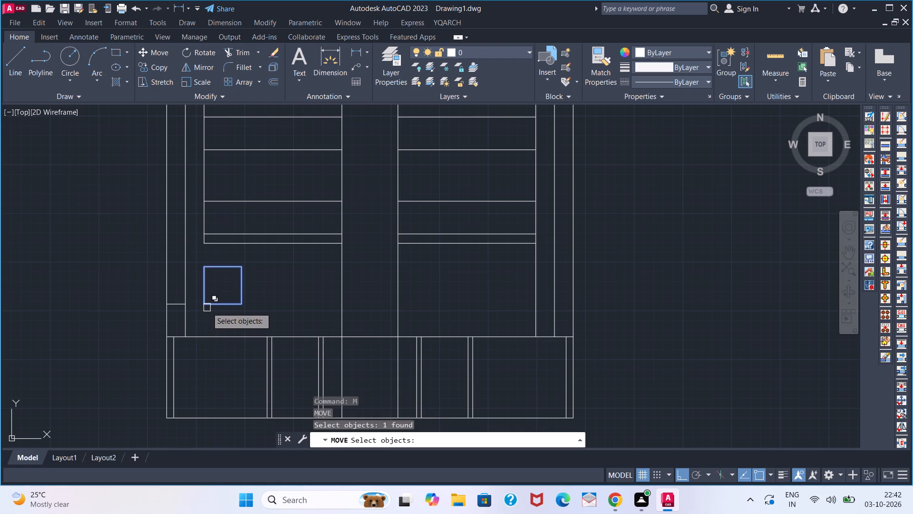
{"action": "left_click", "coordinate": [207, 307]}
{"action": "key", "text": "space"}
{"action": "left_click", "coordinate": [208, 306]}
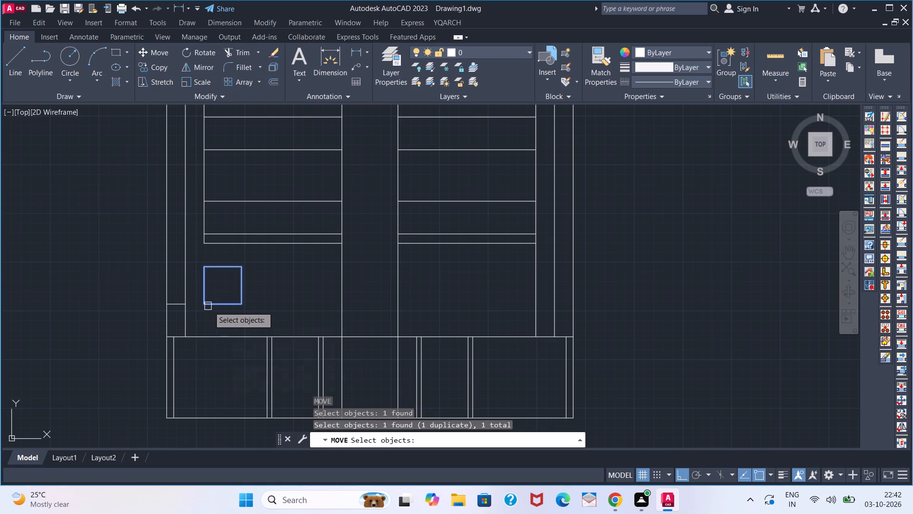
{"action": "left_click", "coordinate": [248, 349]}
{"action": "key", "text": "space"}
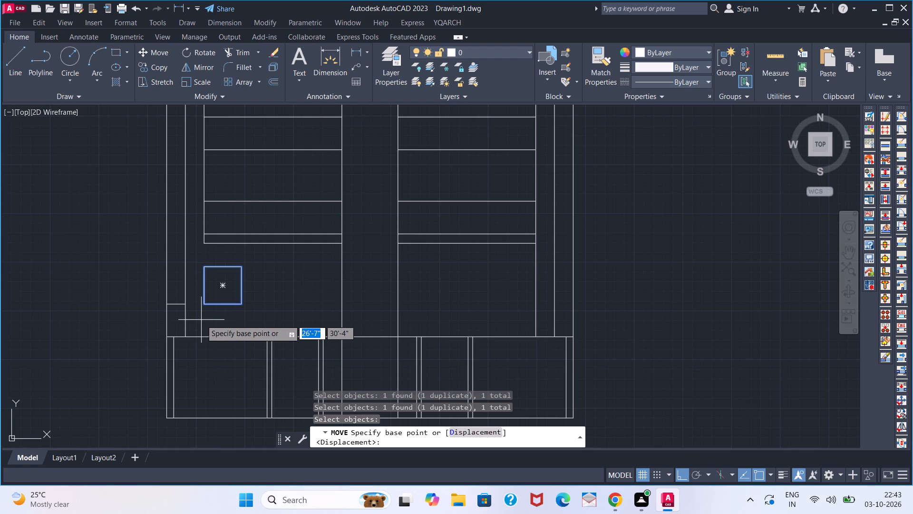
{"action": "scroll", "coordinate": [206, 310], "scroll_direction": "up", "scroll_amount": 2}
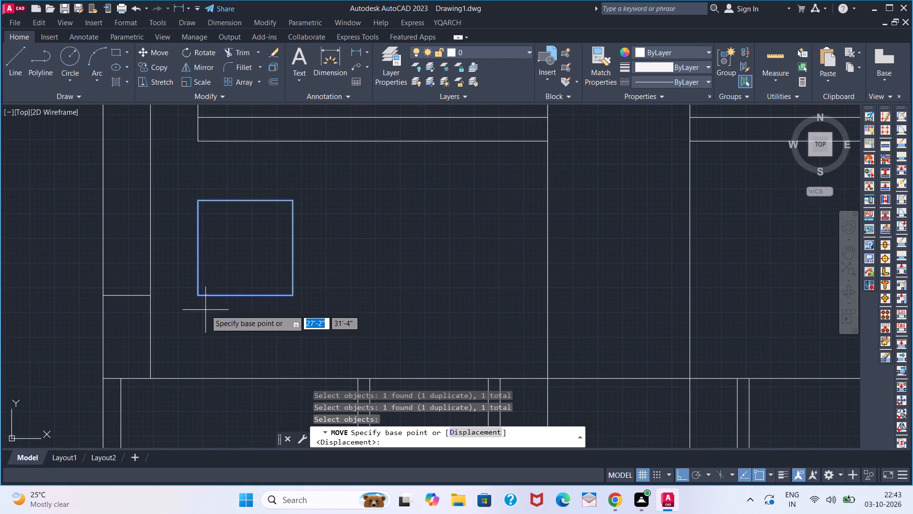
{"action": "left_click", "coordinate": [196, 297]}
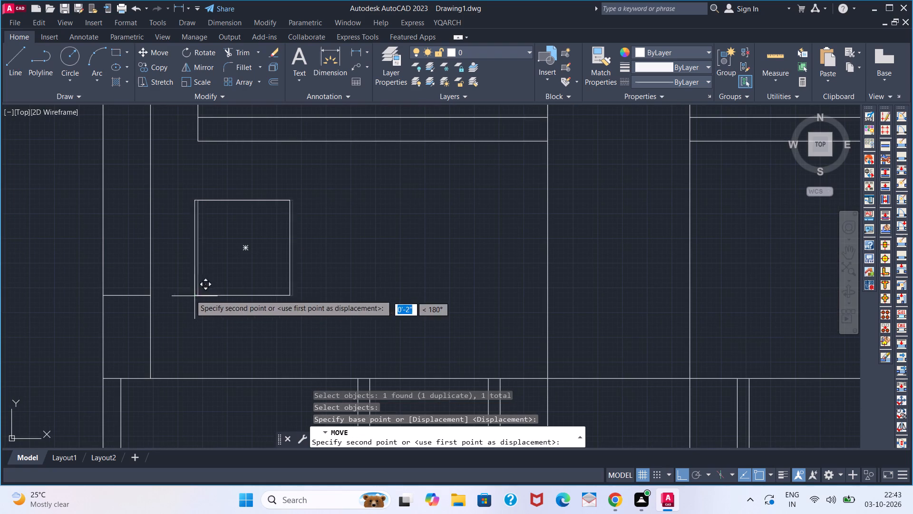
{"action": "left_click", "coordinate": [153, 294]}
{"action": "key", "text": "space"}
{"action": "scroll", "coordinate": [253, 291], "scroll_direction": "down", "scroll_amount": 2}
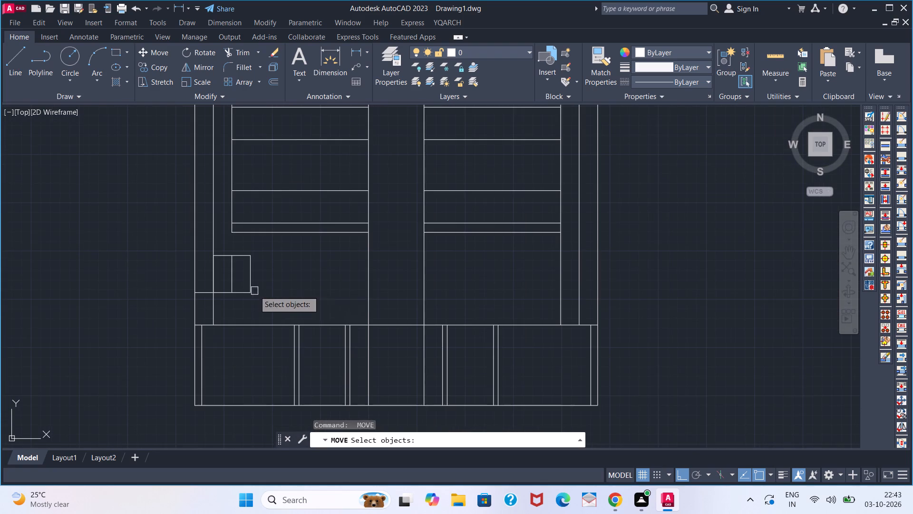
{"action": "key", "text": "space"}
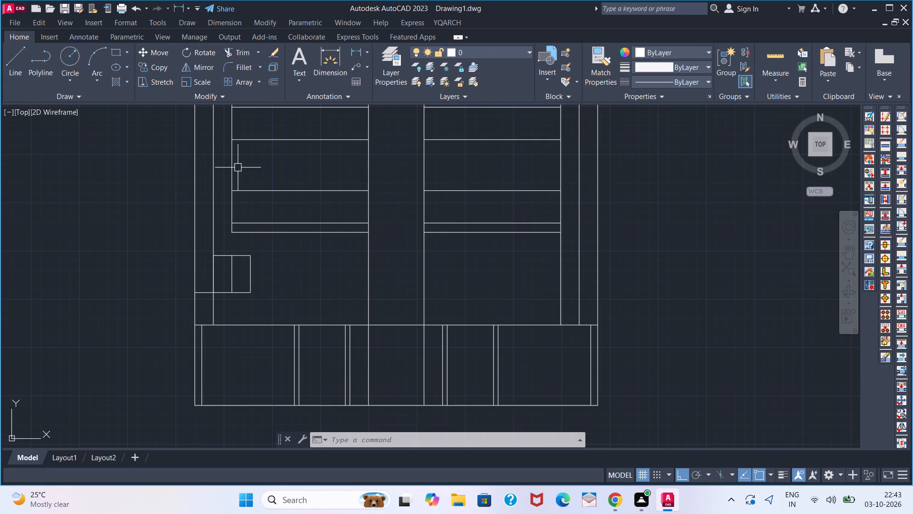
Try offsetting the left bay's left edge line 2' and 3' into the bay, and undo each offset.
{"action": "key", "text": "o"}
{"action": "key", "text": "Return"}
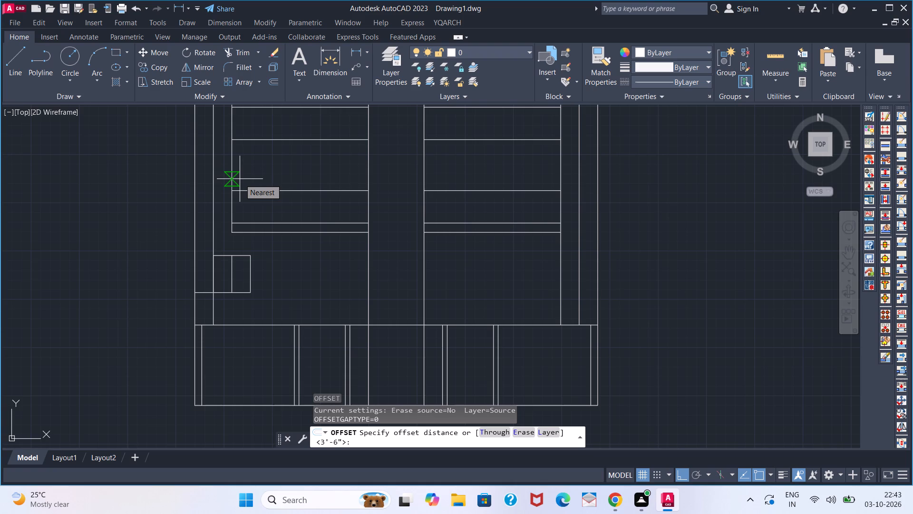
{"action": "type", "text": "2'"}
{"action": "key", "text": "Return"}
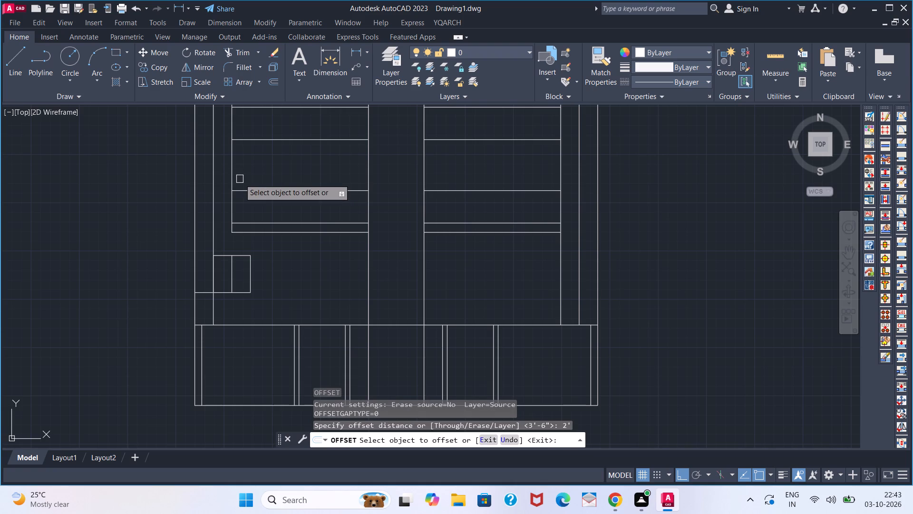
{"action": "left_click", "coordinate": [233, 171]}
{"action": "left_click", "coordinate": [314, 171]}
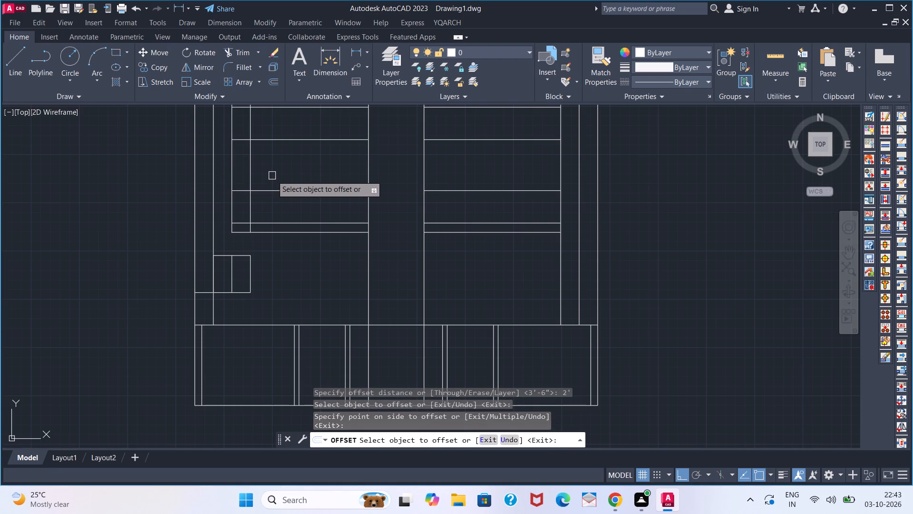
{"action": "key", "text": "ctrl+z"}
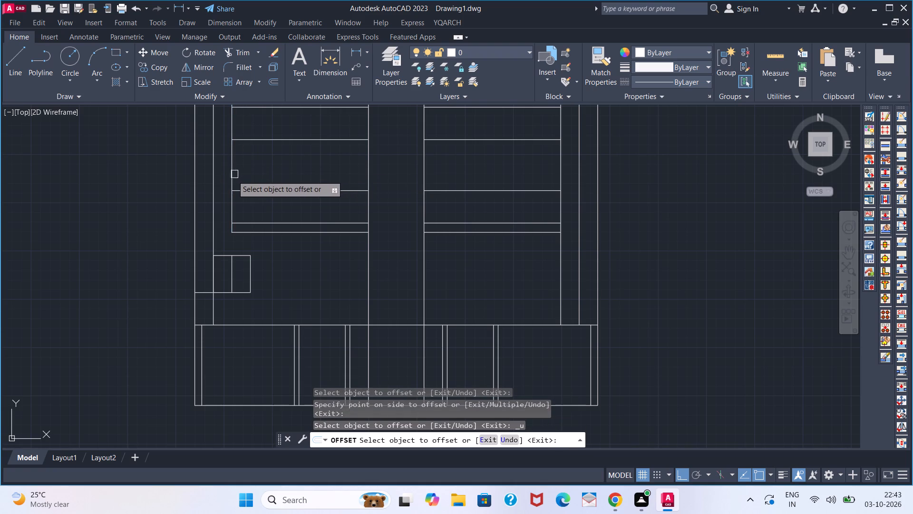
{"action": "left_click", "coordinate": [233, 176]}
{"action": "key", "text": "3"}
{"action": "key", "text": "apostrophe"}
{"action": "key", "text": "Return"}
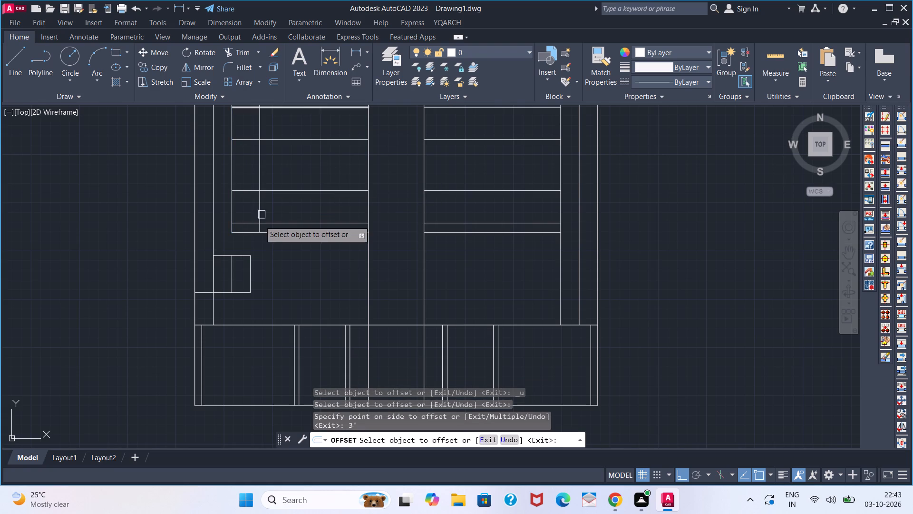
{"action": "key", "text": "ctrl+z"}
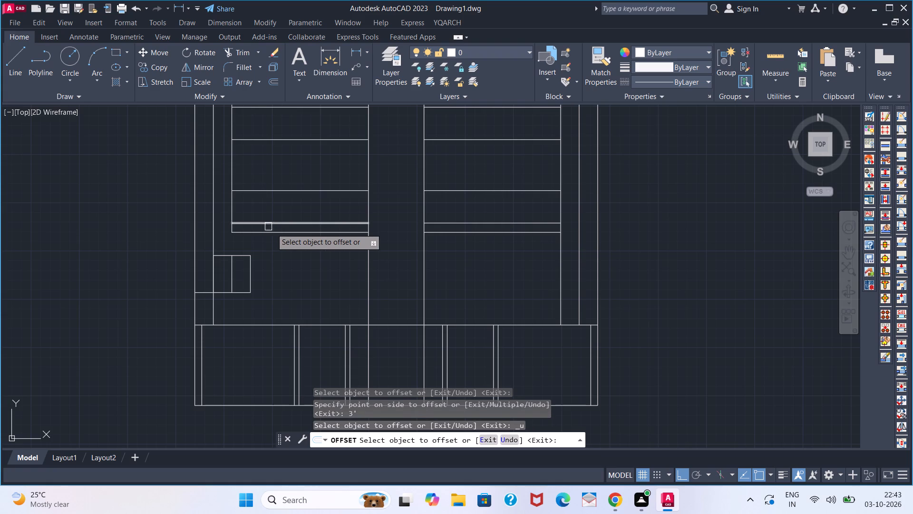
Offset the central bay's left line 1' into the left bay, and offset the new line another 2' left.
{"action": "left_click", "coordinate": [368, 210]}
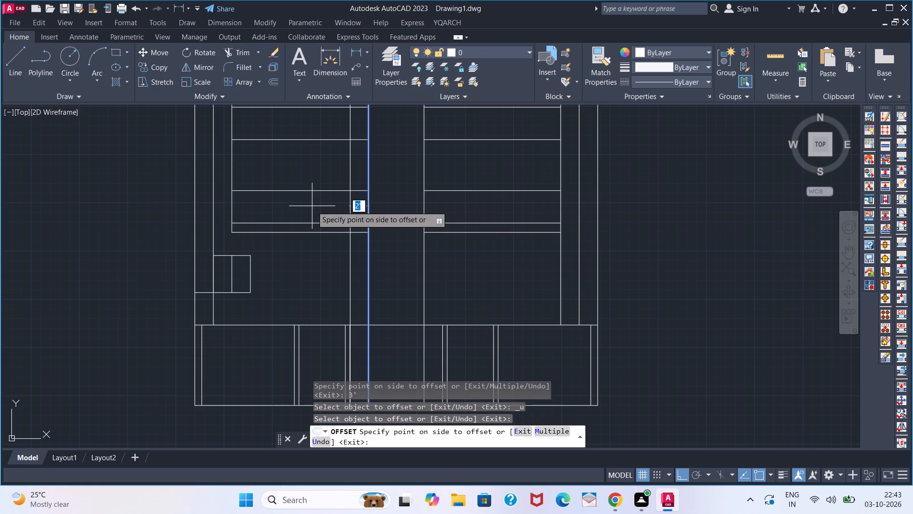
{"action": "type", "text": "1'"}
{"action": "key", "text": "Return"}
{"action": "left_click", "coordinate": [357, 209]}
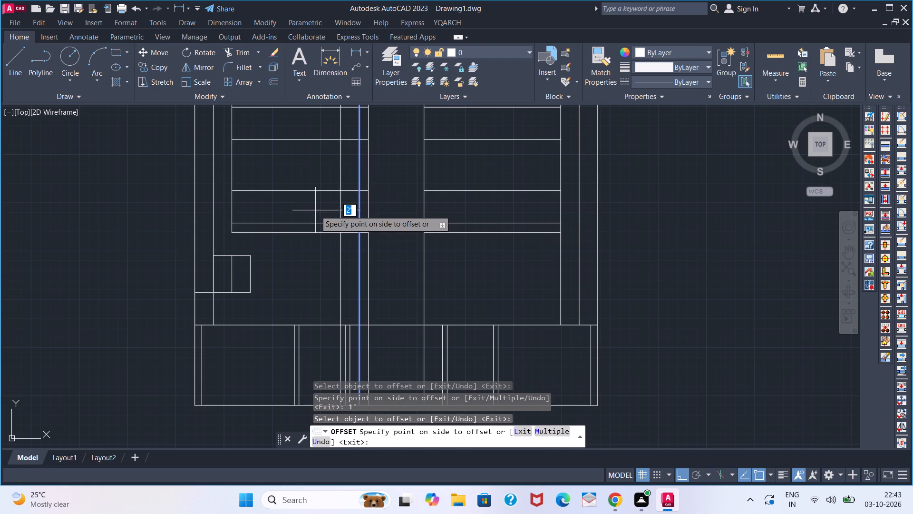
{"action": "left_click", "coordinate": [315, 210]}
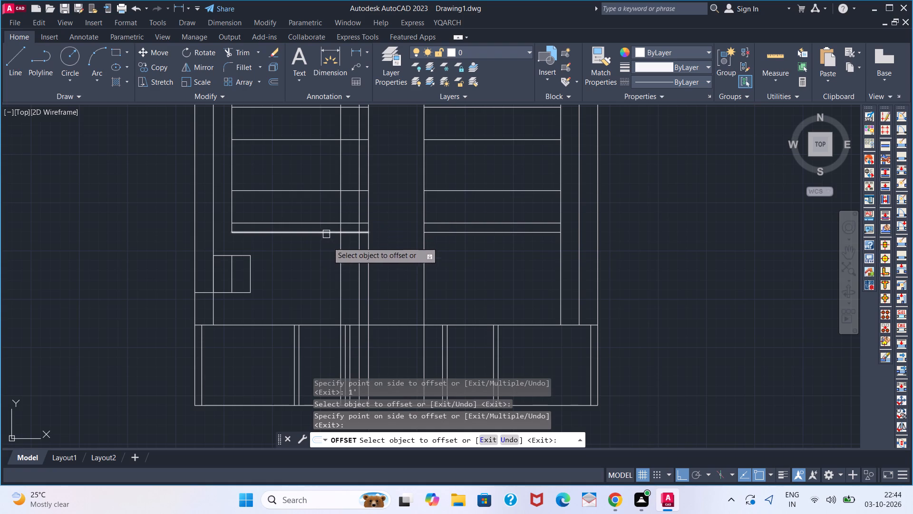
{"action": "middle_click_drag", "start_coordinate": [328, 244], "coordinate": [313, 355]}
{"action": "middle_click_drag", "start_coordinate": [312, 356], "coordinate": [305, 365]}
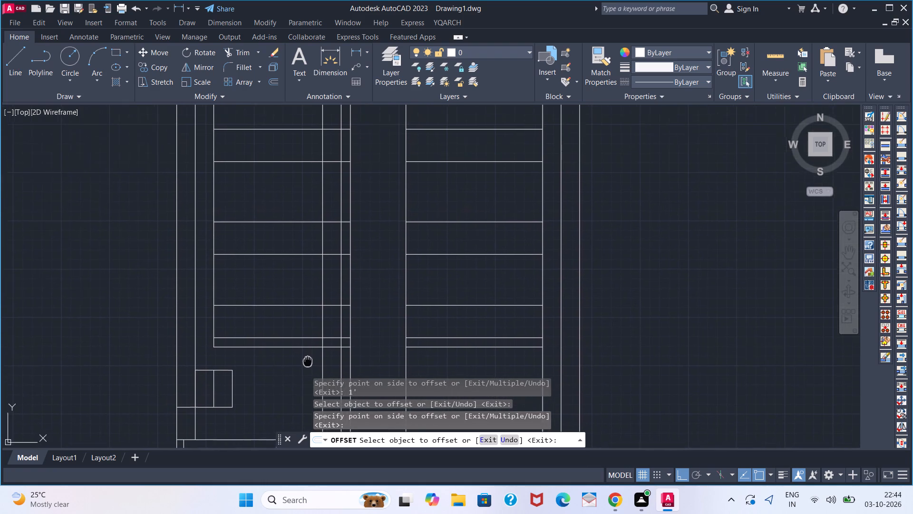
{"action": "middle_click_drag", "start_coordinate": [305, 365], "coordinate": [302, 370]}
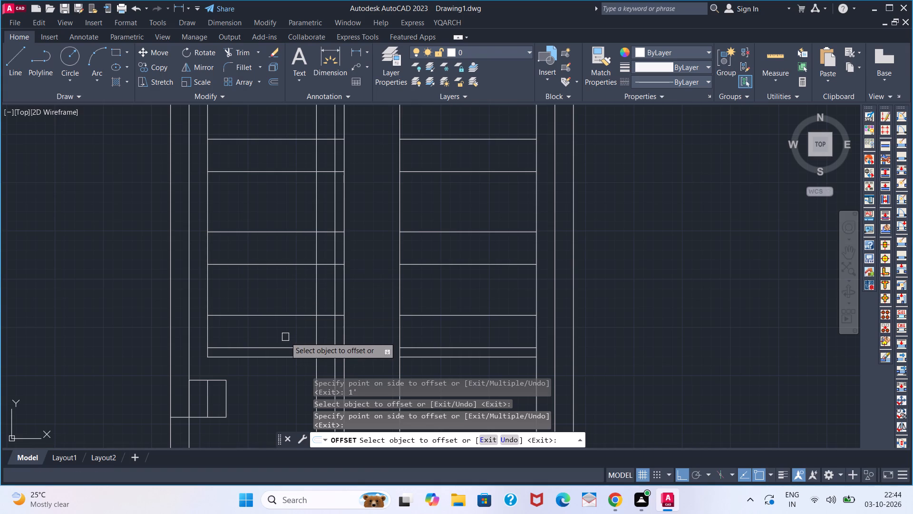
{"action": "middle_click_drag", "start_coordinate": [291, 325], "coordinate": [279, 254]}
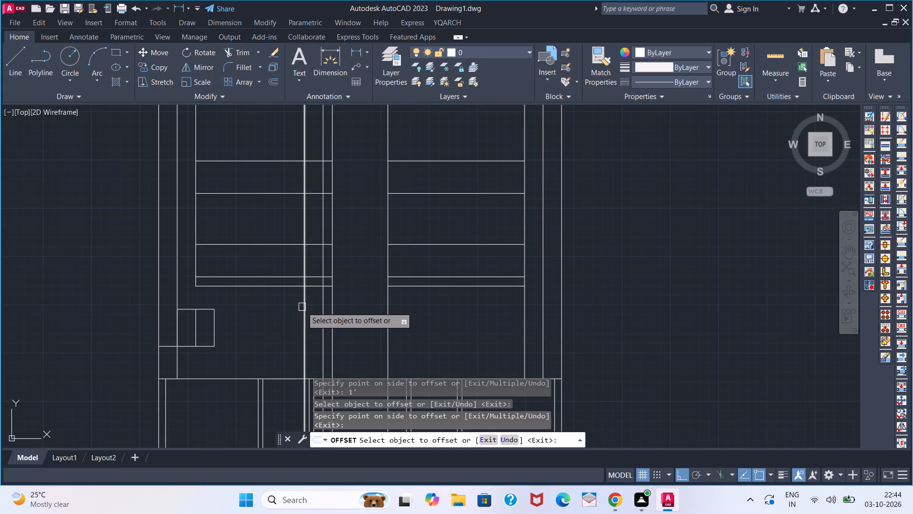
Trim the left bay's newest vertical line between the bay's bottom floor line and the top of the ground floor.
{"action": "key", "text": "space"}
{"action": "type", "text": "TR"}
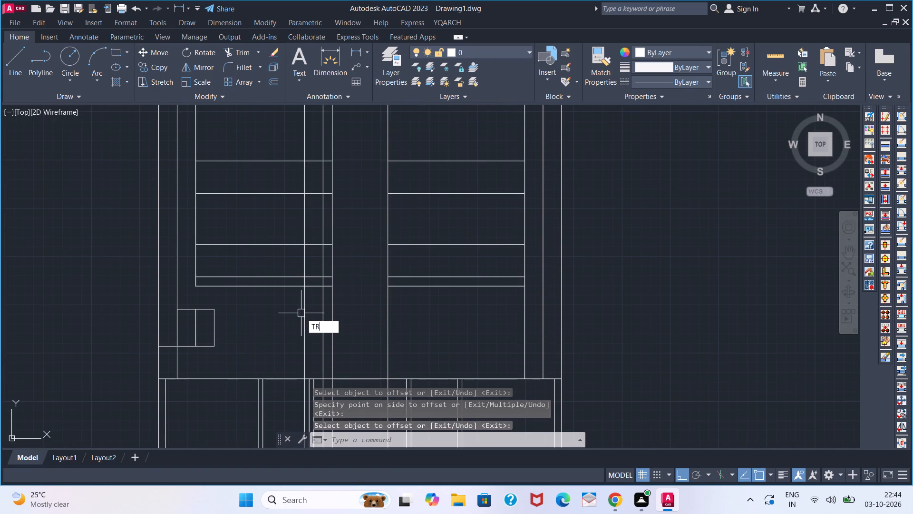
{"action": "key", "text": "space"}
{"action": "left_click", "coordinate": [301, 317]}
{"action": "key", "text": "space"}
{"action": "middle_click_drag", "start_coordinate": [290, 319], "coordinate": [279, 360]}
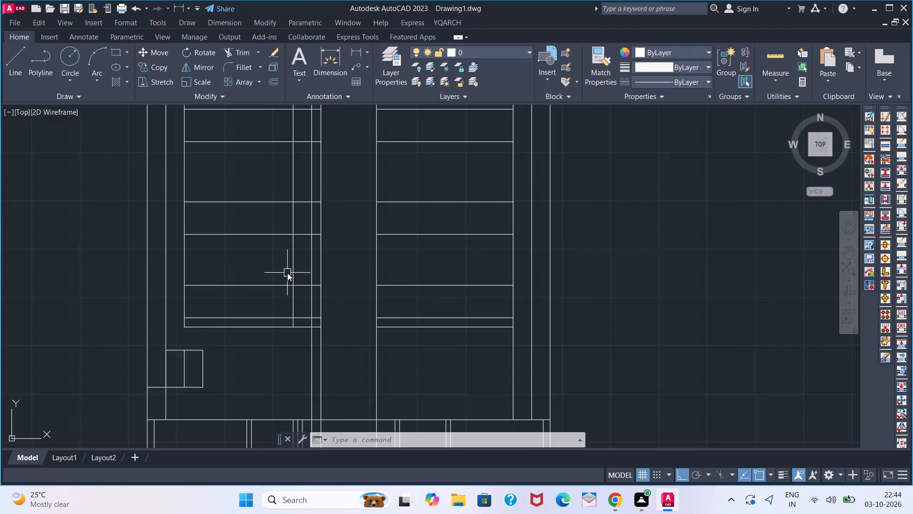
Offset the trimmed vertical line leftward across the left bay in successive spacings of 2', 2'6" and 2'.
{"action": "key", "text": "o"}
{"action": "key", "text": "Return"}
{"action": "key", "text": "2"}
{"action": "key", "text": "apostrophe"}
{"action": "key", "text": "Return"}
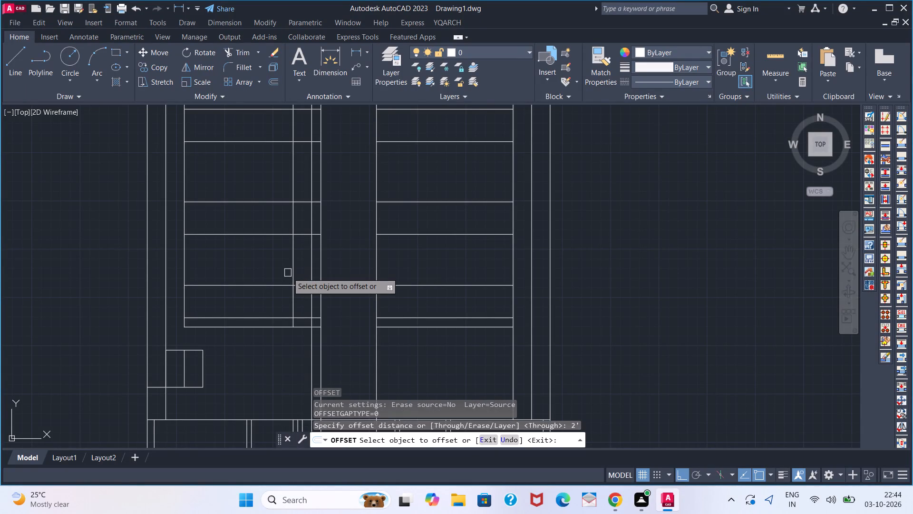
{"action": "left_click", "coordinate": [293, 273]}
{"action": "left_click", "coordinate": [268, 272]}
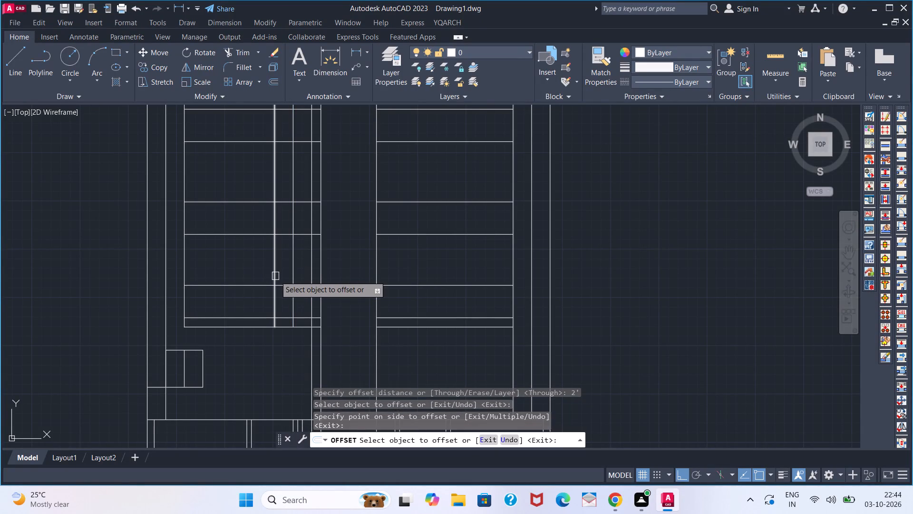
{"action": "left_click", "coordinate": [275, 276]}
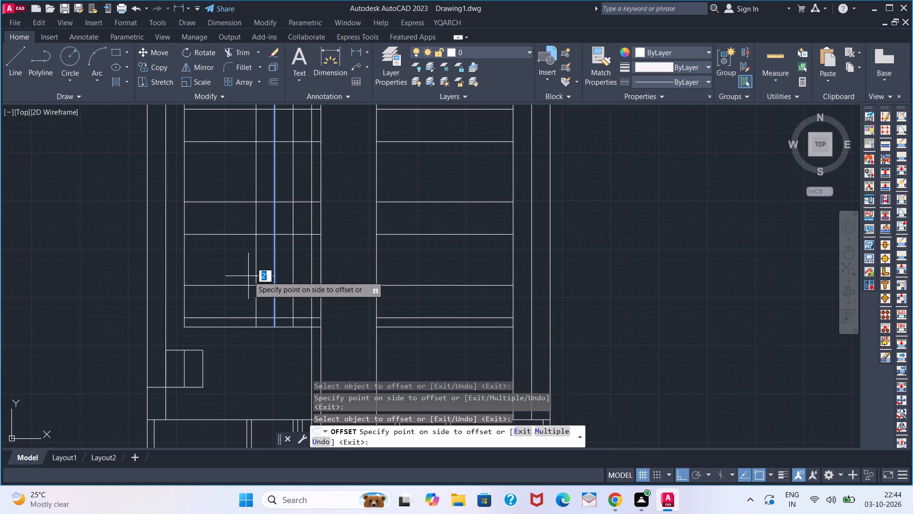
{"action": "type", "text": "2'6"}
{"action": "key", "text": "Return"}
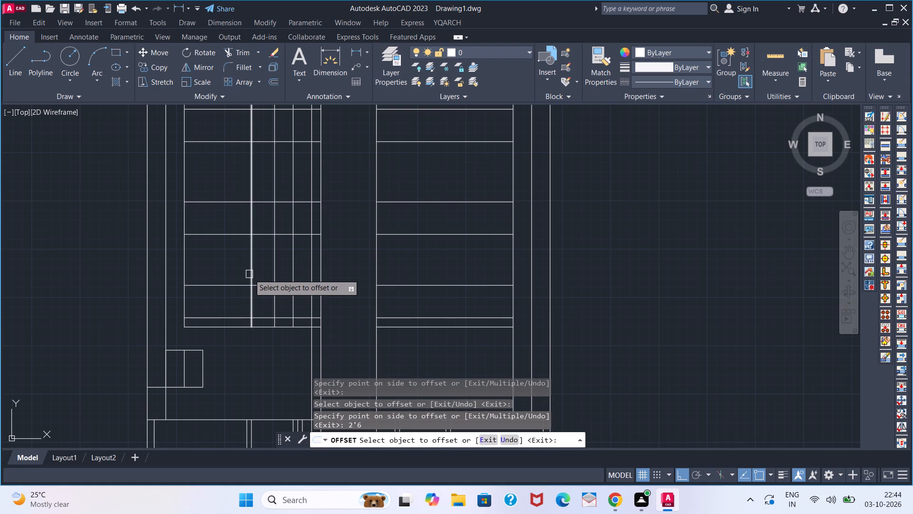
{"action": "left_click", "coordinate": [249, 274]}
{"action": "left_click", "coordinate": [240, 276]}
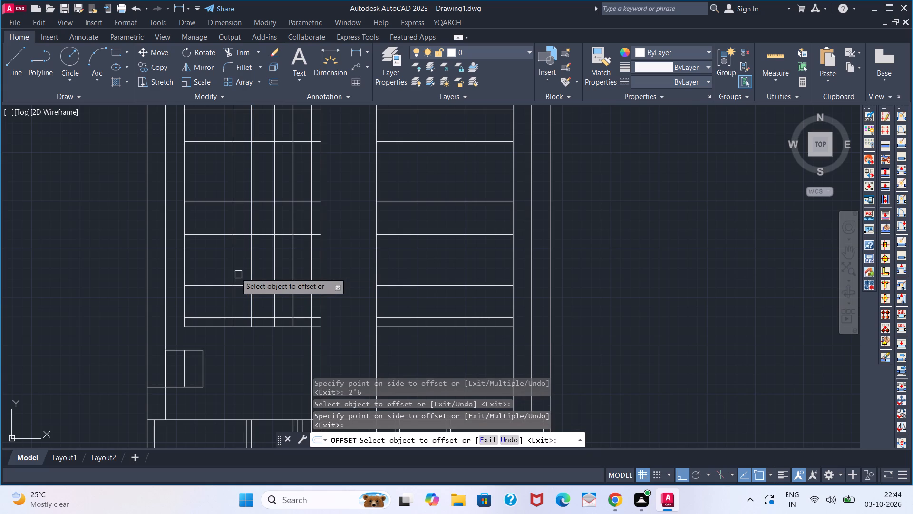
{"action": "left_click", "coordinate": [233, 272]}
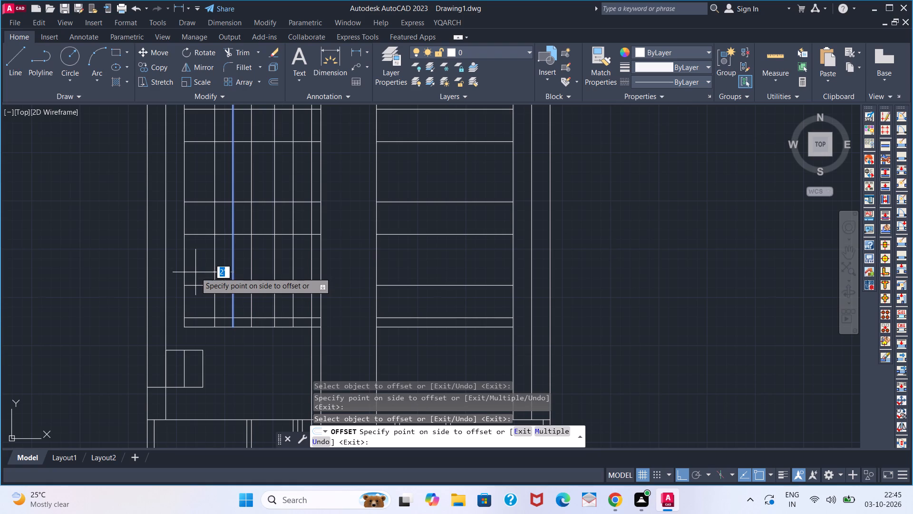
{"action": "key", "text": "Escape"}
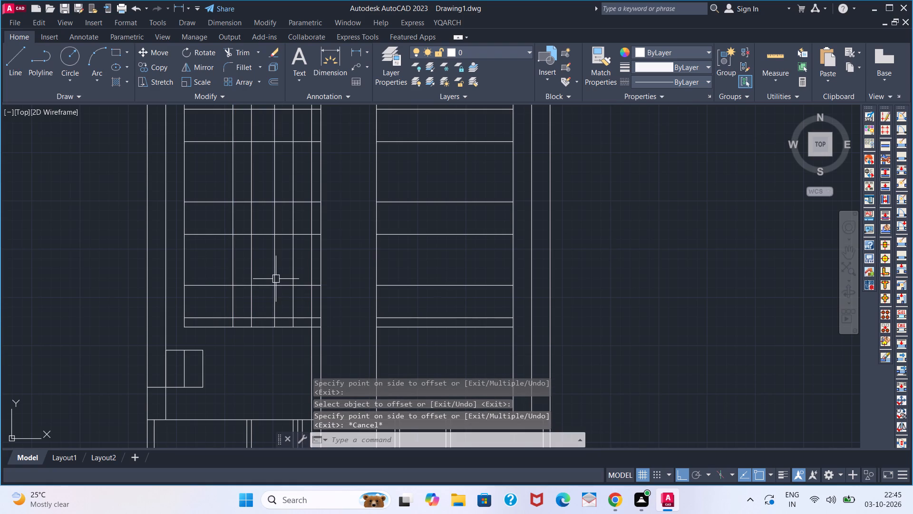
Erase the four trimmed vertical lines crossing the left bay, keeping the line 1' from the central bay.
{"action": "left_click", "coordinate": [302, 272]}
{"action": "left_click", "coordinate": [215, 276]}
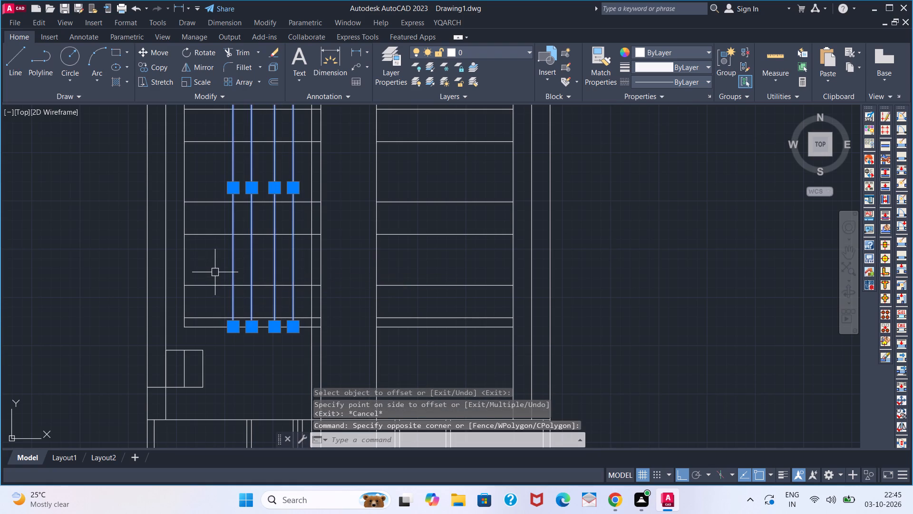
{"action": "key", "text": "Delete"}
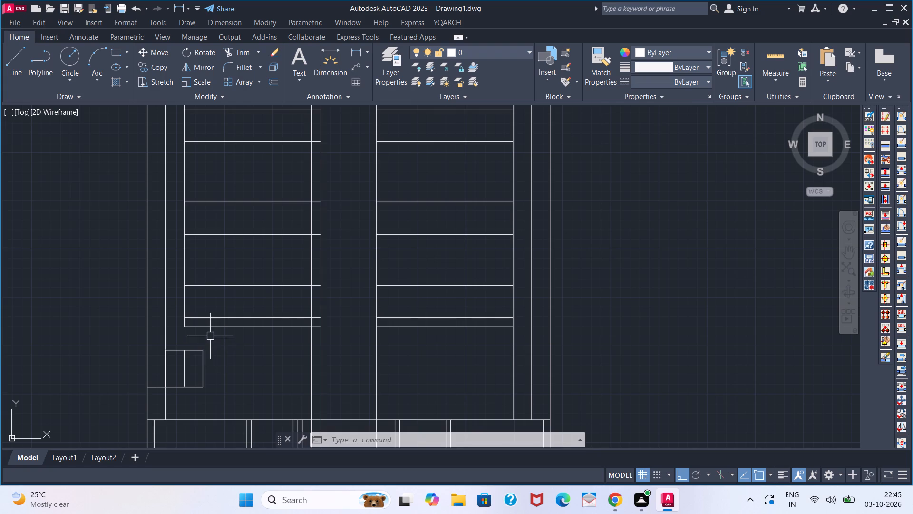
Erase the 4' square and the short vertical line inside it.
{"action": "left_click", "coordinate": [200, 352]}
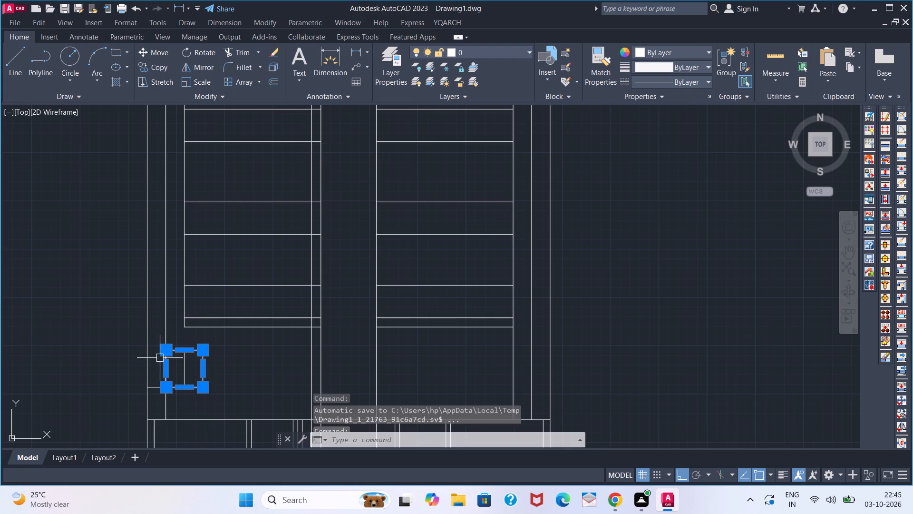
{"action": "left_click", "coordinate": [184, 373]}
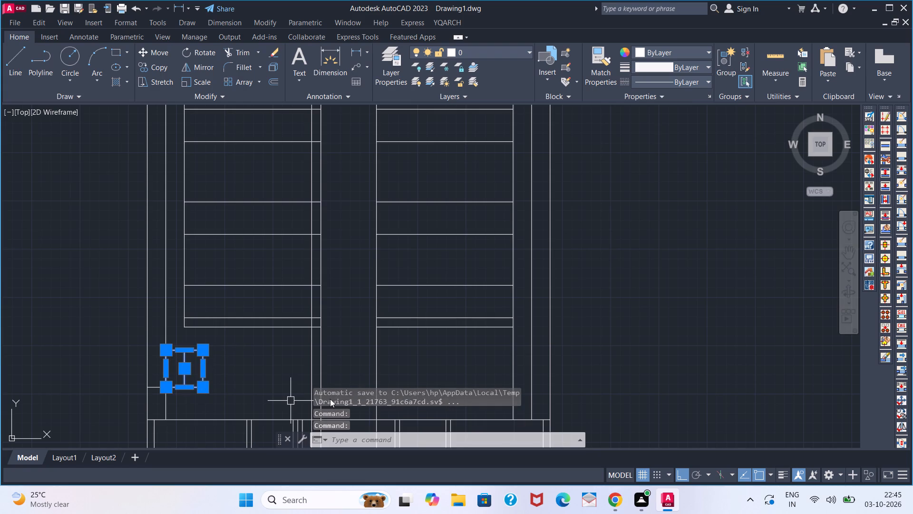
{"action": "key", "text": "Delete"}
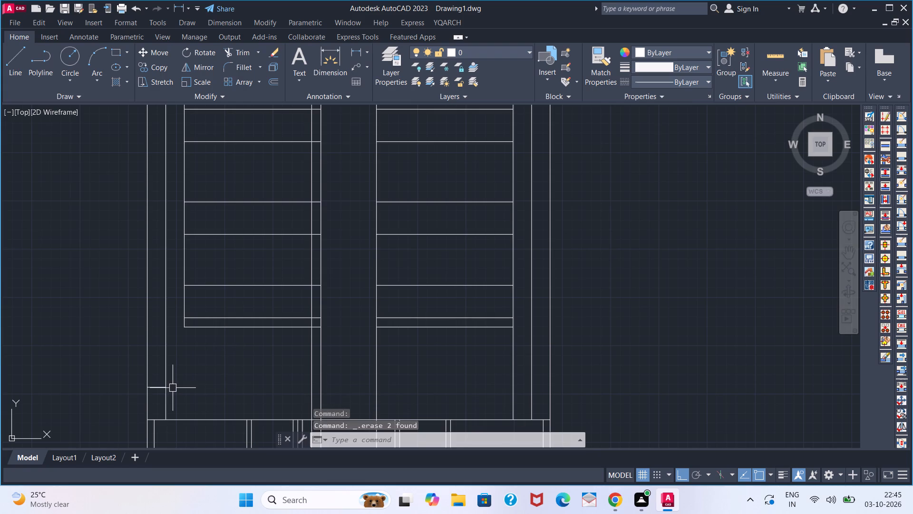
Extend the short horizontal line above the ground floor across the left bay to the vertical line 1' from the central bay.
{"action": "type", "text": "EX"}
{"action": "key", "text": "space"}
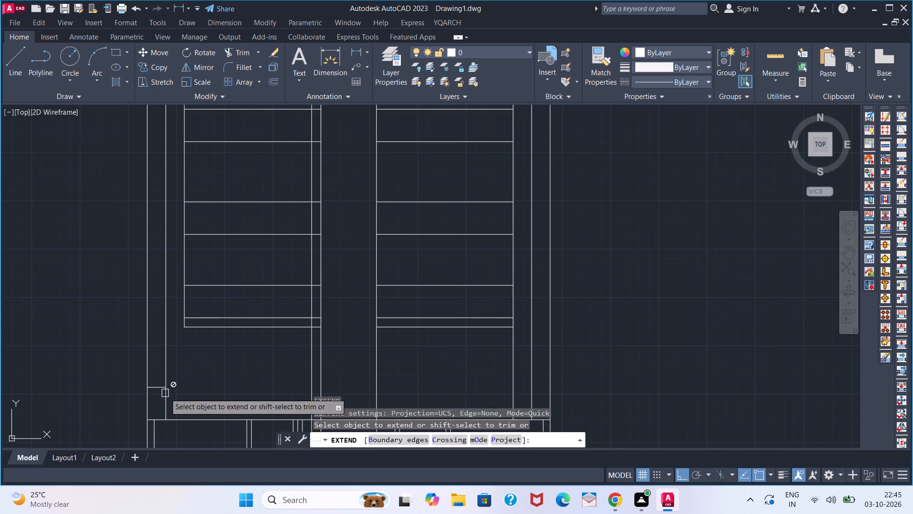
{"action": "left_click", "coordinate": [159, 386]}
{"action": "key", "text": "space"}
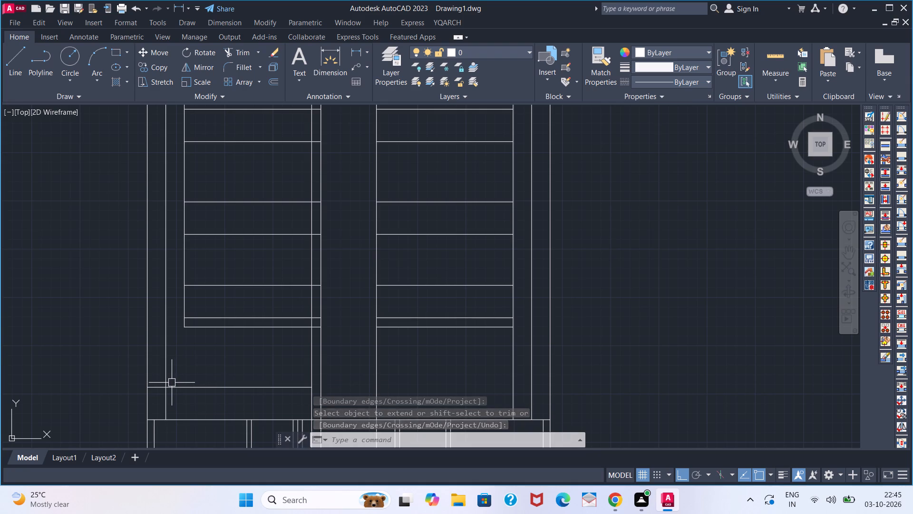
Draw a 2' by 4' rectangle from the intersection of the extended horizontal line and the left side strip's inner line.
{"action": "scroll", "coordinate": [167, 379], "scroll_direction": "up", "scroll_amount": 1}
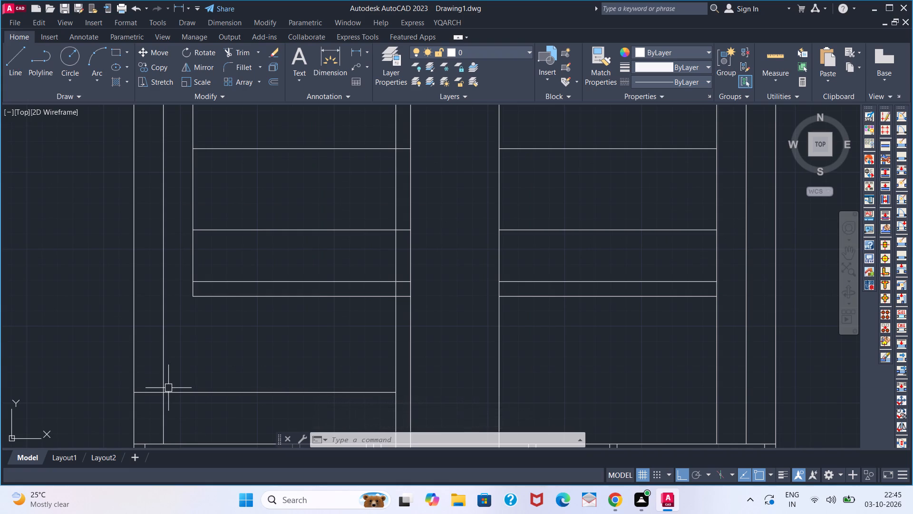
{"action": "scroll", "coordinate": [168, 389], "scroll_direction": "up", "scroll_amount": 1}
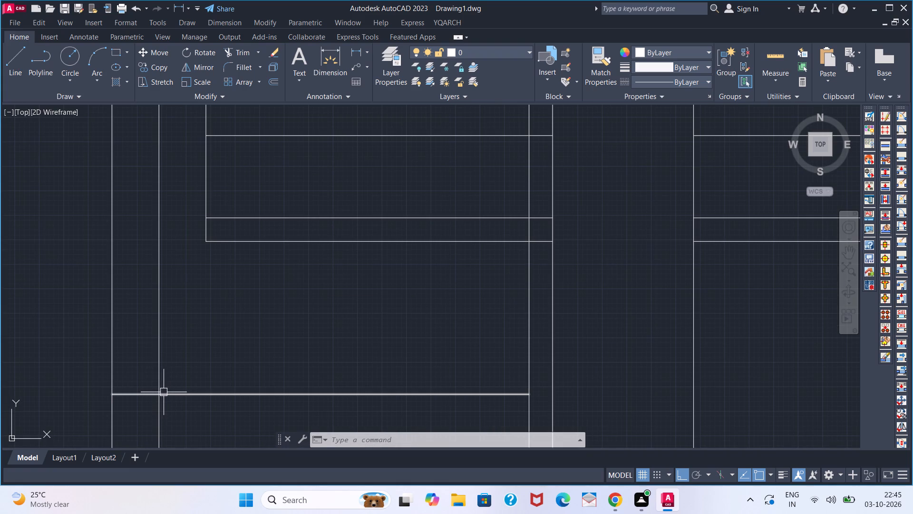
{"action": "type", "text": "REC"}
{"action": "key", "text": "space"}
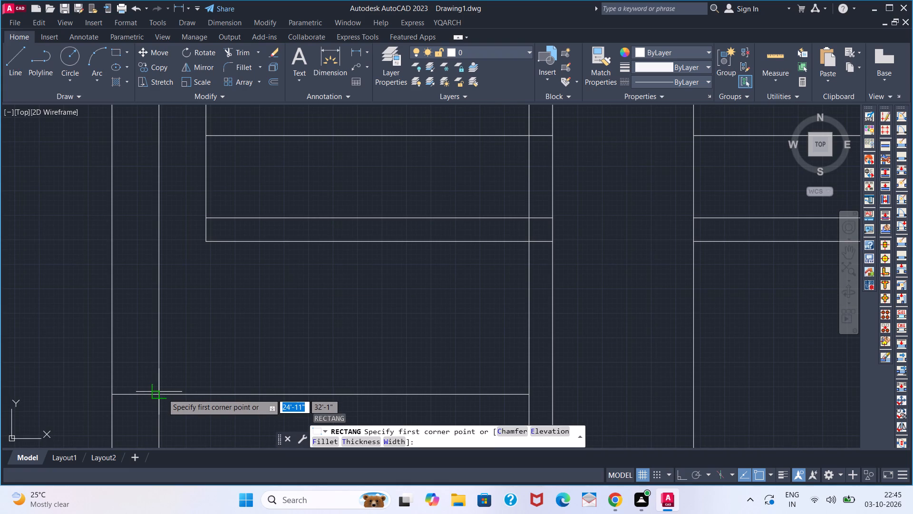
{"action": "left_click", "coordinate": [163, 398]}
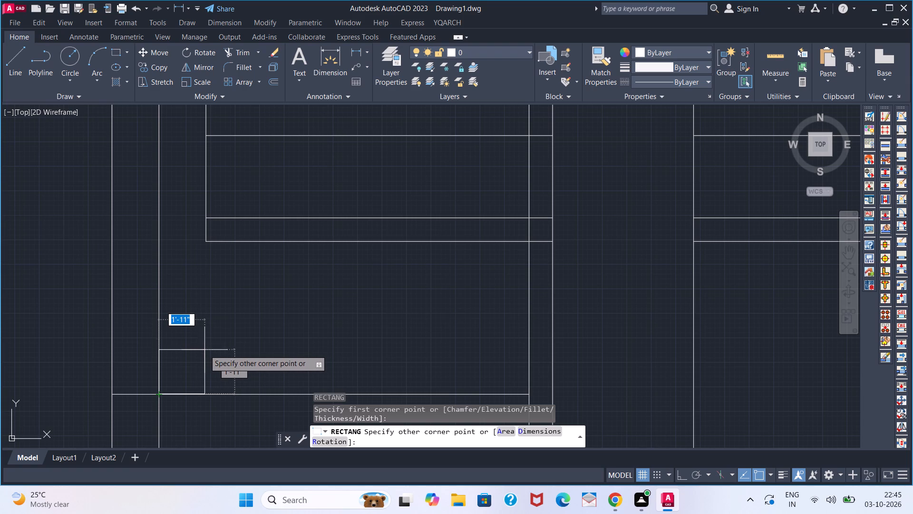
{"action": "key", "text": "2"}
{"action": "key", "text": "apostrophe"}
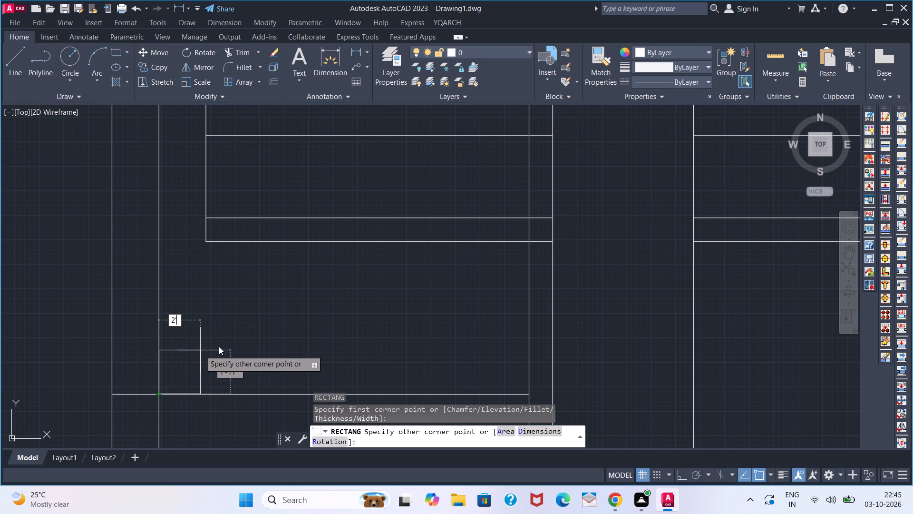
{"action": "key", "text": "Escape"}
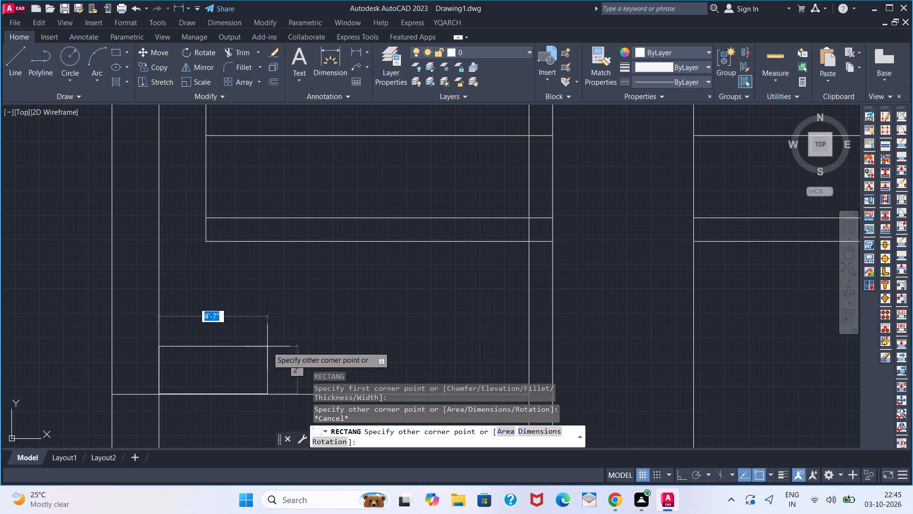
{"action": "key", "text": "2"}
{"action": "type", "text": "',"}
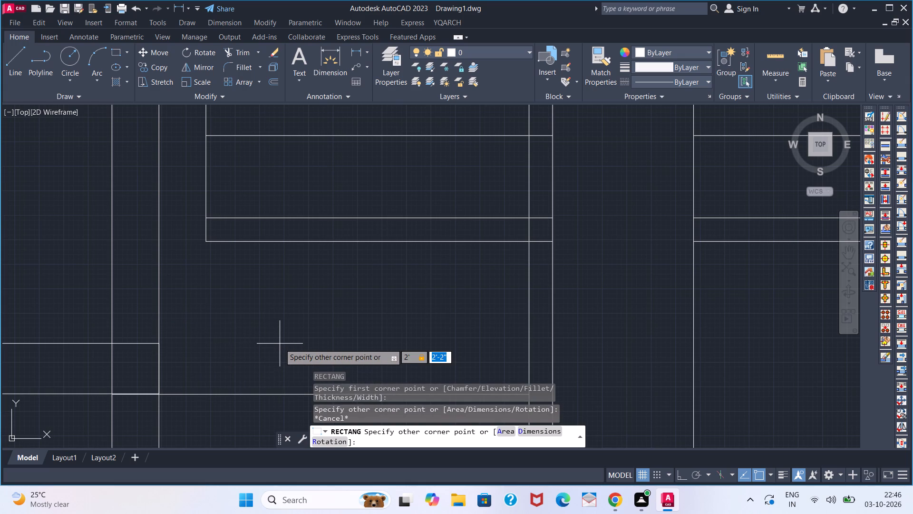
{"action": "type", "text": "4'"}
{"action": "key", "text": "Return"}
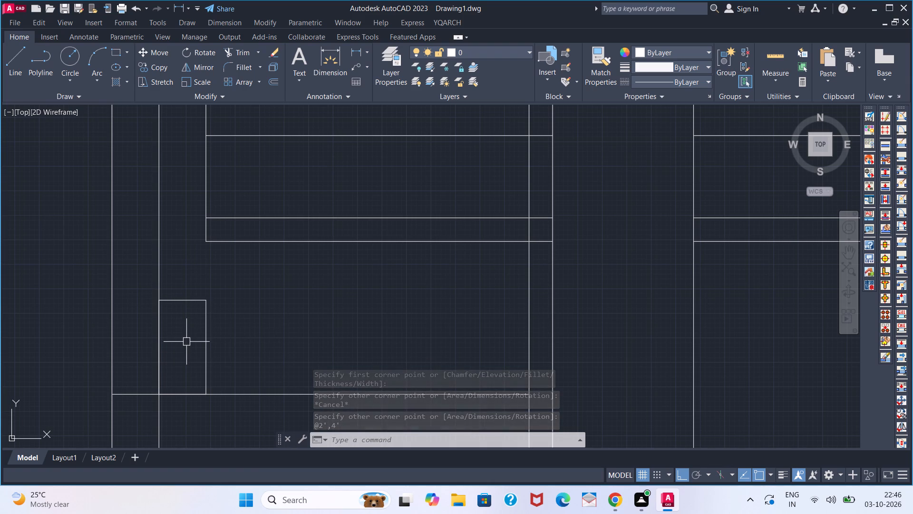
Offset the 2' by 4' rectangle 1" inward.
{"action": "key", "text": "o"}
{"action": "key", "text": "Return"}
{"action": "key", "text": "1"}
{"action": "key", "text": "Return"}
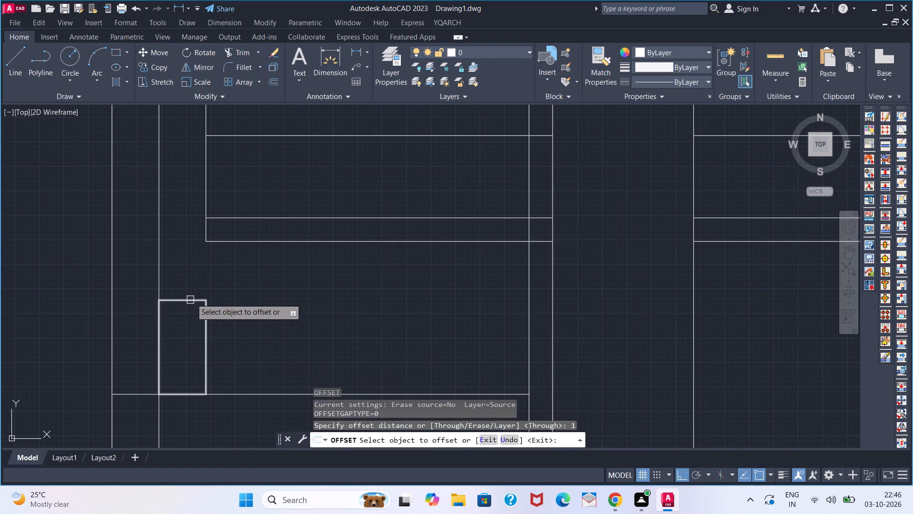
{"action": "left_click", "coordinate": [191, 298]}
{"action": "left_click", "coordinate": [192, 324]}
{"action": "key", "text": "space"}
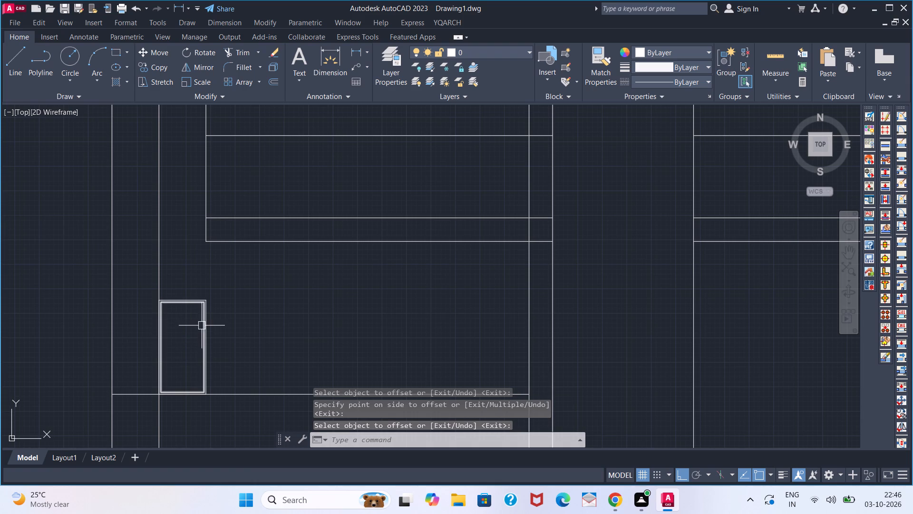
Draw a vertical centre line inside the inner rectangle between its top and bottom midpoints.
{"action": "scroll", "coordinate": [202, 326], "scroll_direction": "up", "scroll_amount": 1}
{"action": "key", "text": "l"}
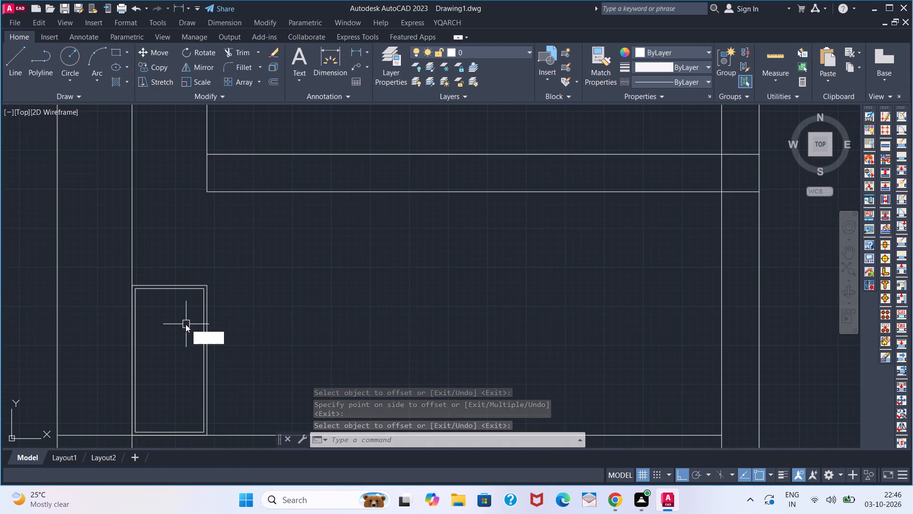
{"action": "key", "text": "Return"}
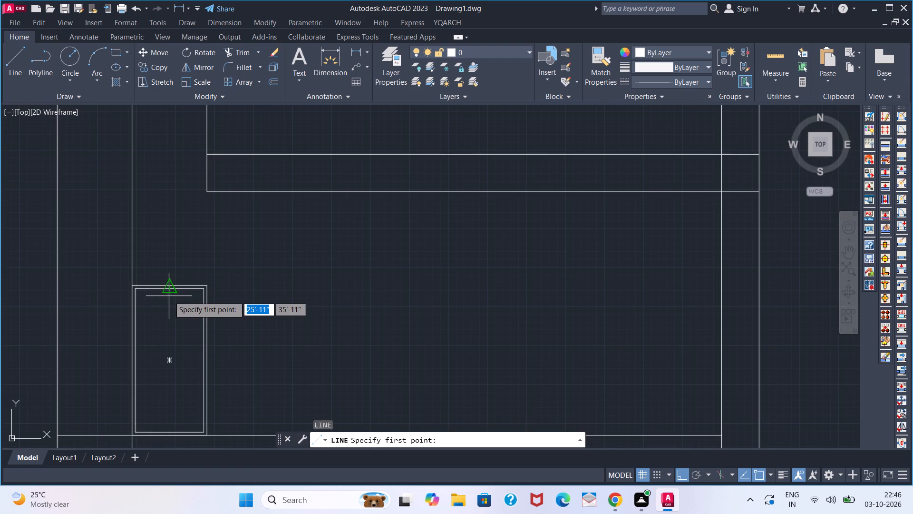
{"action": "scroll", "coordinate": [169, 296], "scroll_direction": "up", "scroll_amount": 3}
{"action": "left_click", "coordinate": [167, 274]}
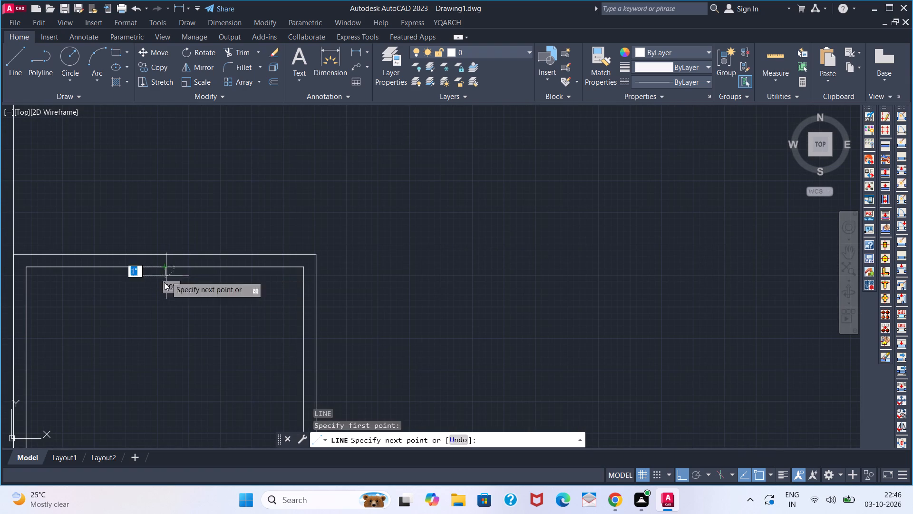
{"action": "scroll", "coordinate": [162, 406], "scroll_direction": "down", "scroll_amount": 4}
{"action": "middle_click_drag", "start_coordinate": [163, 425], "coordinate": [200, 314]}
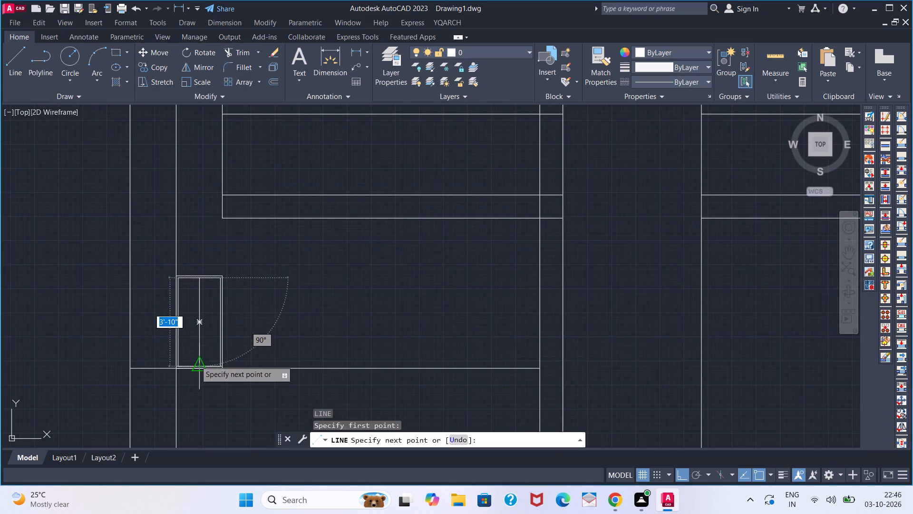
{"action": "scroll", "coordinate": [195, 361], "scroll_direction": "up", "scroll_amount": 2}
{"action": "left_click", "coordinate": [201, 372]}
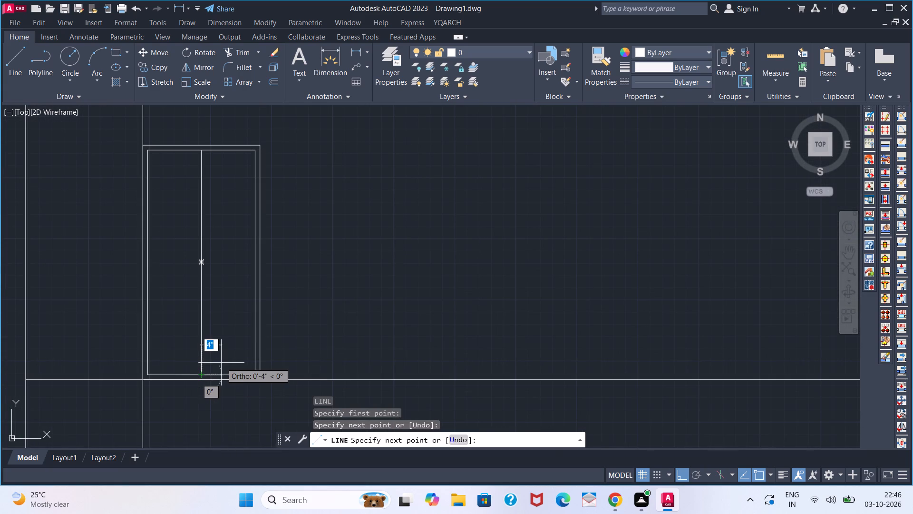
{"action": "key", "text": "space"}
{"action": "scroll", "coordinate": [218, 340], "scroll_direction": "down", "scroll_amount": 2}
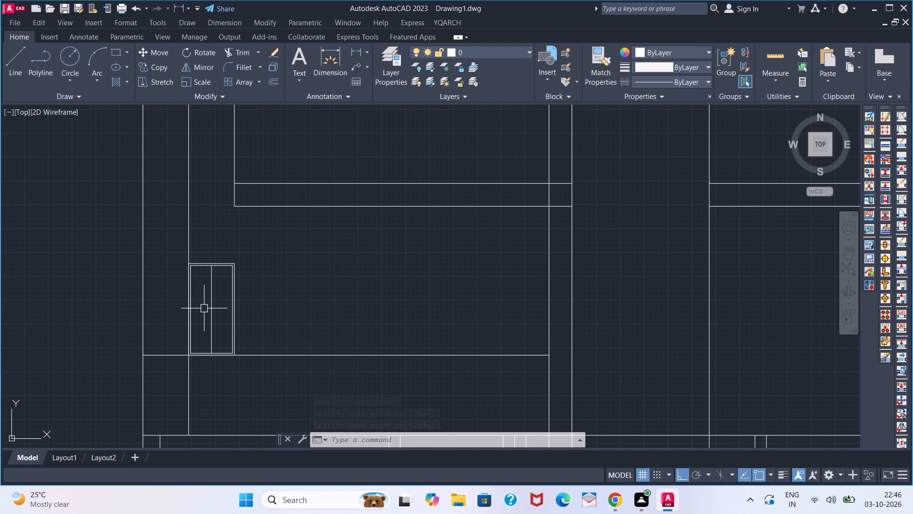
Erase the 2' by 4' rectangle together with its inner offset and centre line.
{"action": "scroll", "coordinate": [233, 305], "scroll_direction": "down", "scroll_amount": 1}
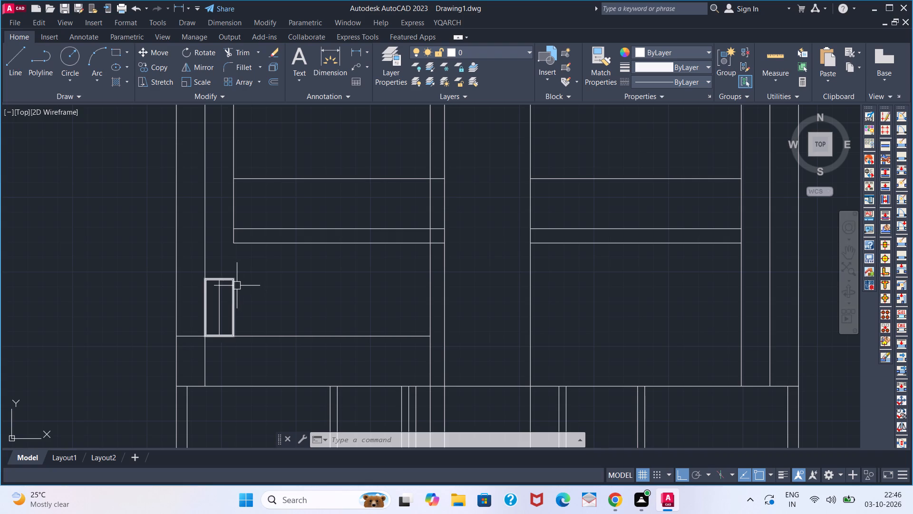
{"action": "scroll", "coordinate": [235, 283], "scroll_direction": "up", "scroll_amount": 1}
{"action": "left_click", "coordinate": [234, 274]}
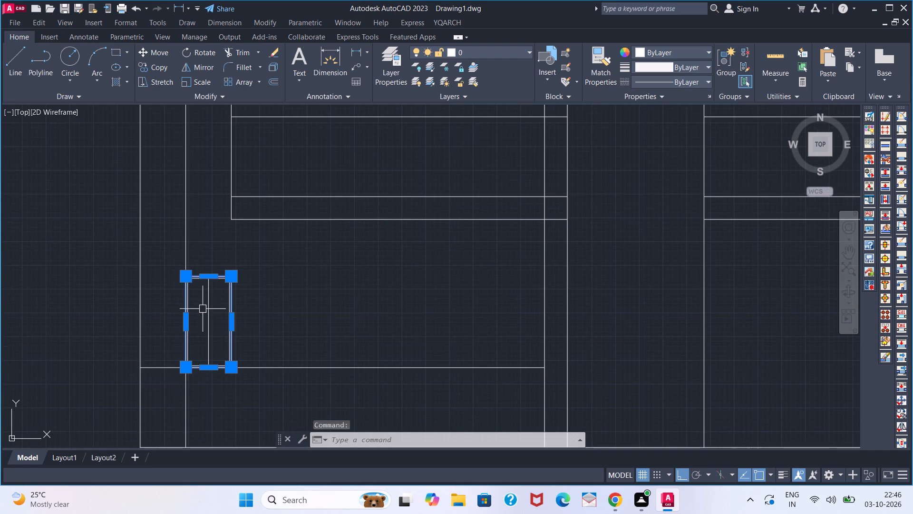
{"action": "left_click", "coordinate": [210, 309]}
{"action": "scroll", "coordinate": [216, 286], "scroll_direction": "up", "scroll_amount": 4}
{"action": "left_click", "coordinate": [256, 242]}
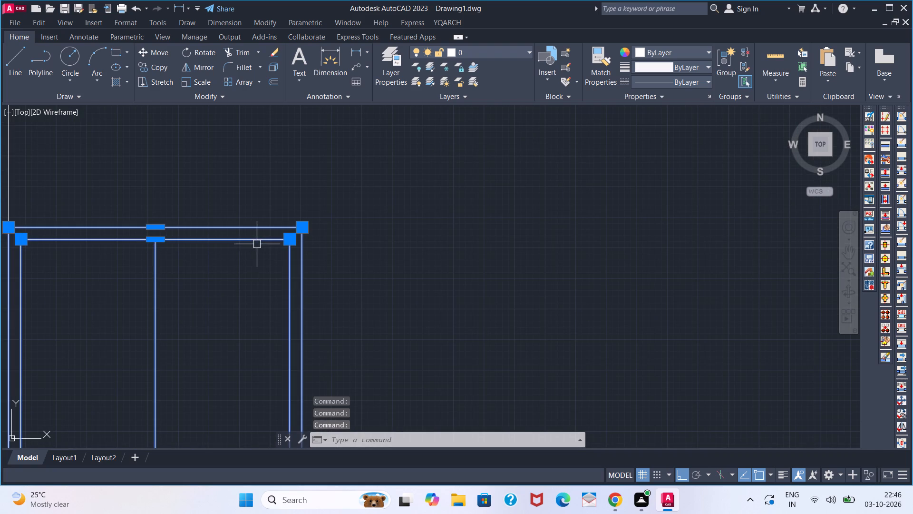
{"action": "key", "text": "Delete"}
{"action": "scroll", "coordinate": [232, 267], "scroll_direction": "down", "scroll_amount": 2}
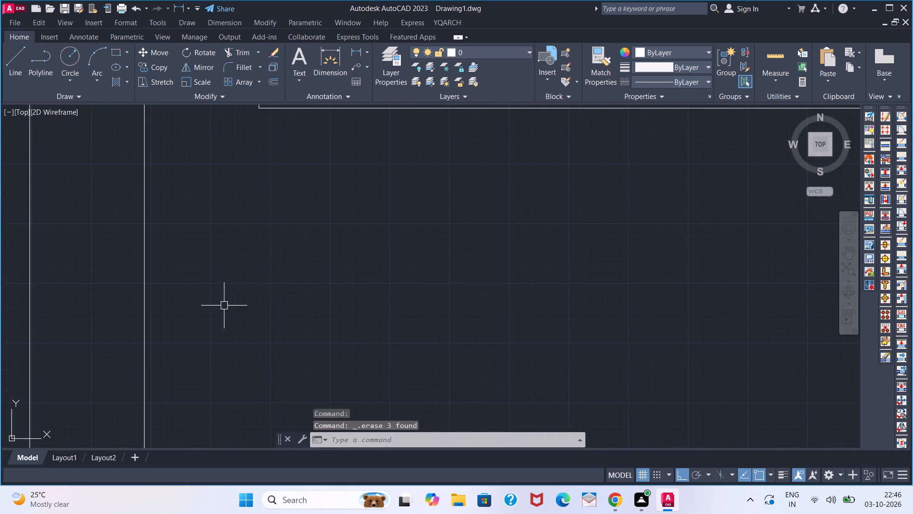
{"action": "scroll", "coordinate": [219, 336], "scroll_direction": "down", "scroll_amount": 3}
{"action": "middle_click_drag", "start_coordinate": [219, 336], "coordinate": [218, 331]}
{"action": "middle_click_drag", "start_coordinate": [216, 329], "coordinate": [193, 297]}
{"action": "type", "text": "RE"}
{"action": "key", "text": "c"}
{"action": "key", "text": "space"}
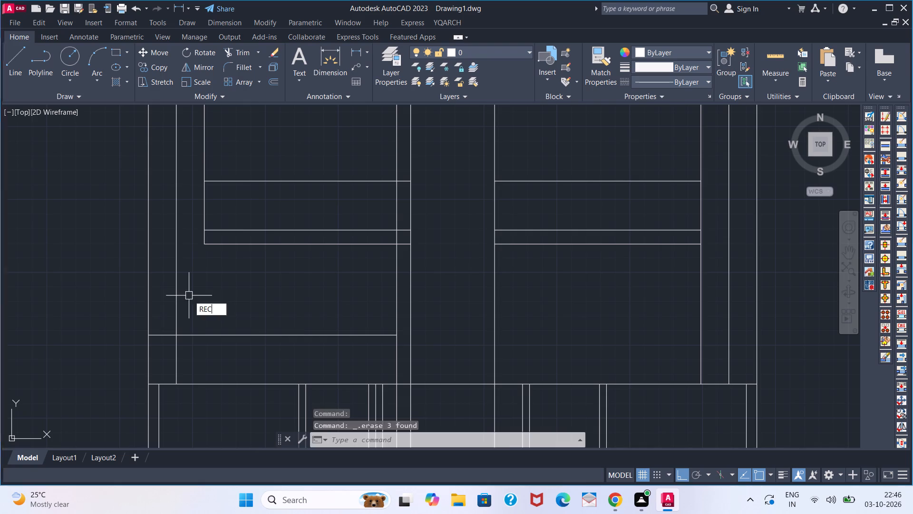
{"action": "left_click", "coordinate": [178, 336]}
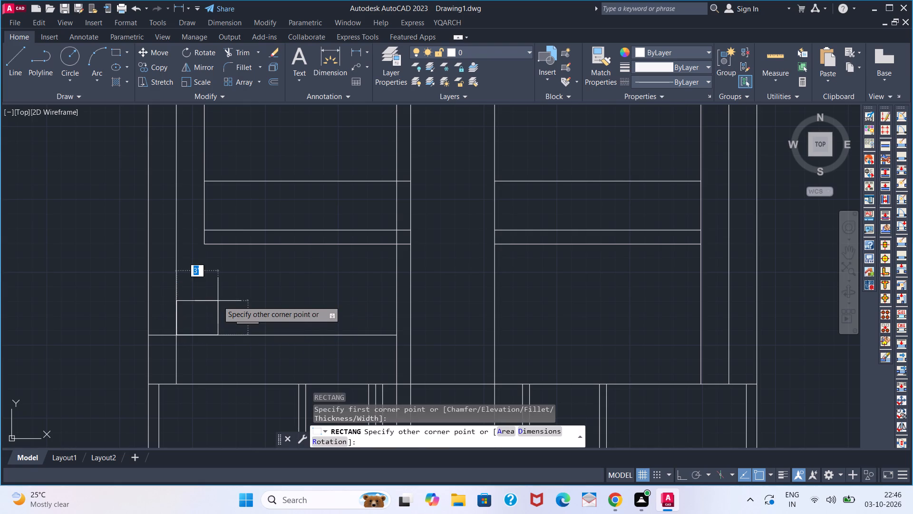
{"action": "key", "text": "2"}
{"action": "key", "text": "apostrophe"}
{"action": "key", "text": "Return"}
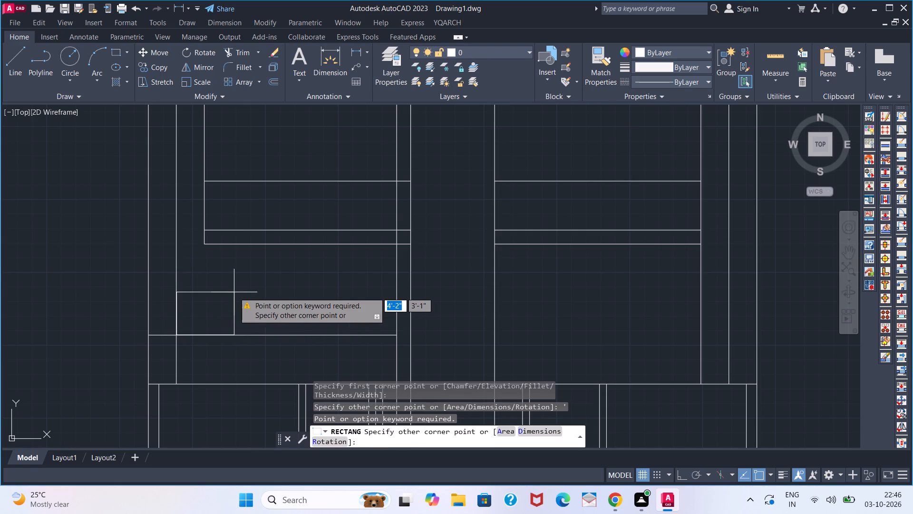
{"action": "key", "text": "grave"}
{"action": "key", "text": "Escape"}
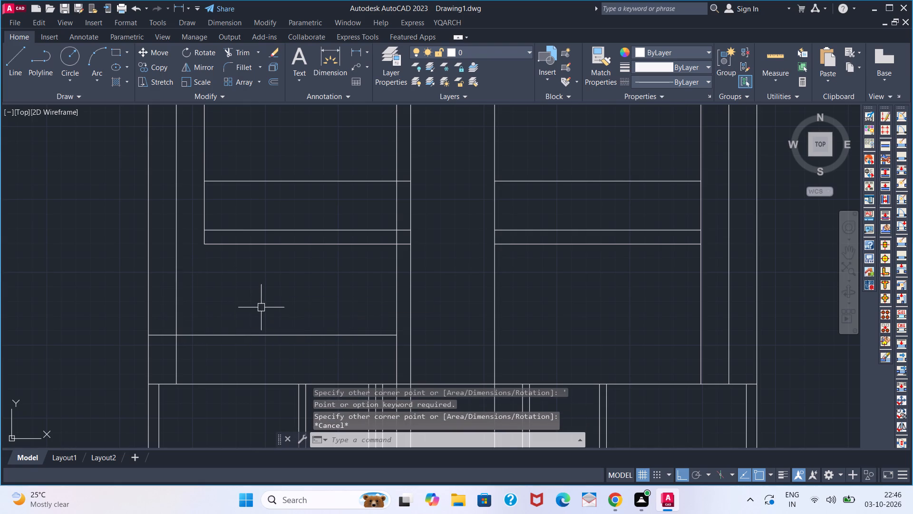
Draw a 2' by 3' rectangle from the intersection of the extended horizontal line and the left side strip's inner line.
{"action": "key", "text": "space"}
{"action": "left_click", "coordinate": [182, 336]}
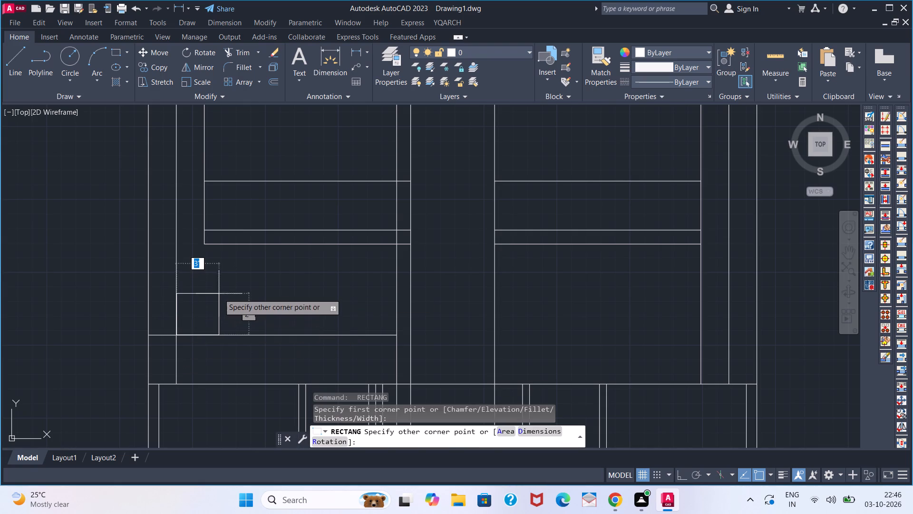
{"action": "type", "text": "2'"}
{"action": "key", "text": "comma"}
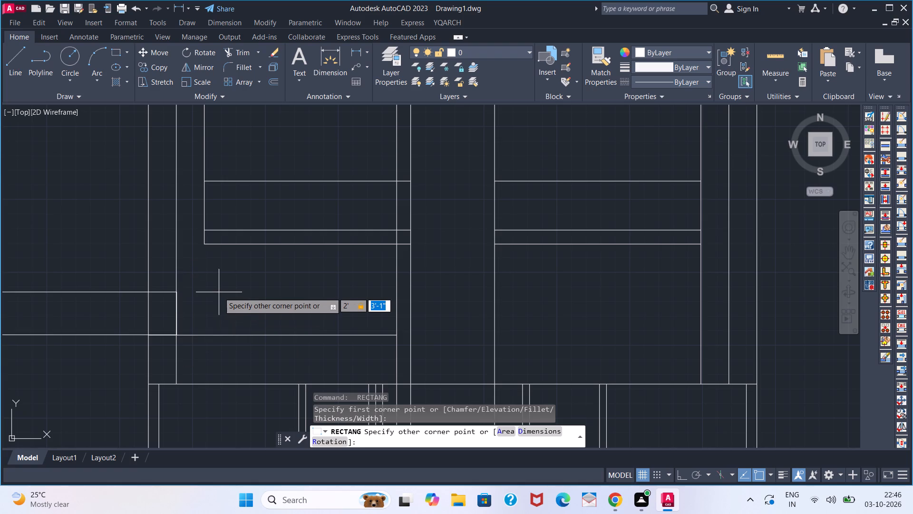
{"action": "type", "text": "3'"}
{"action": "key", "text": "Return"}
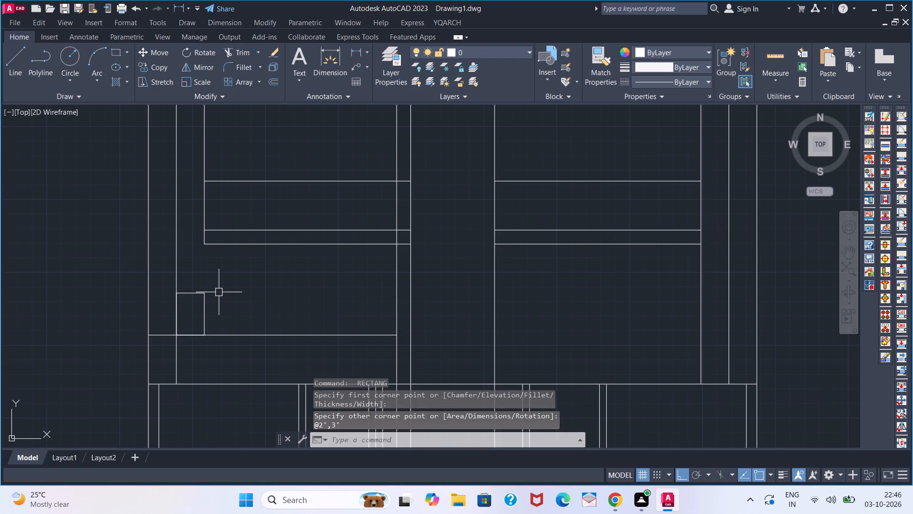
{"action": "key", "text": "v"}
{"action": "key", "text": "Escape"}
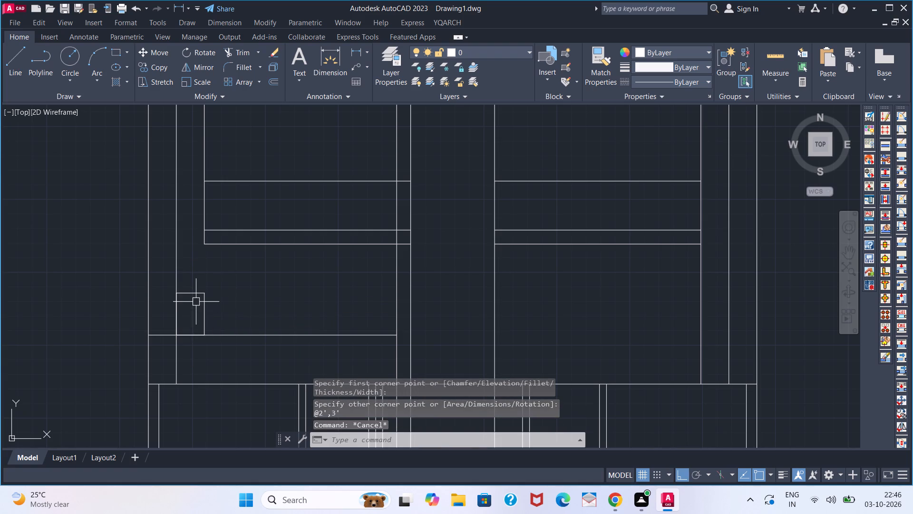
Offset the 2' by 3' rectangle 1" inward.
{"action": "key", "text": "o"}
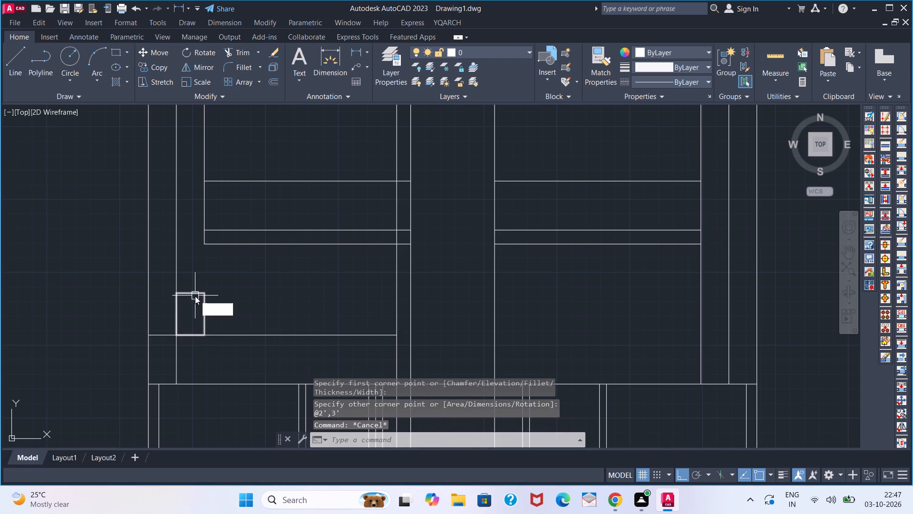
{"action": "key", "text": "Return"}
{"action": "key", "text": "1"}
{"action": "key", "text": "Return"}
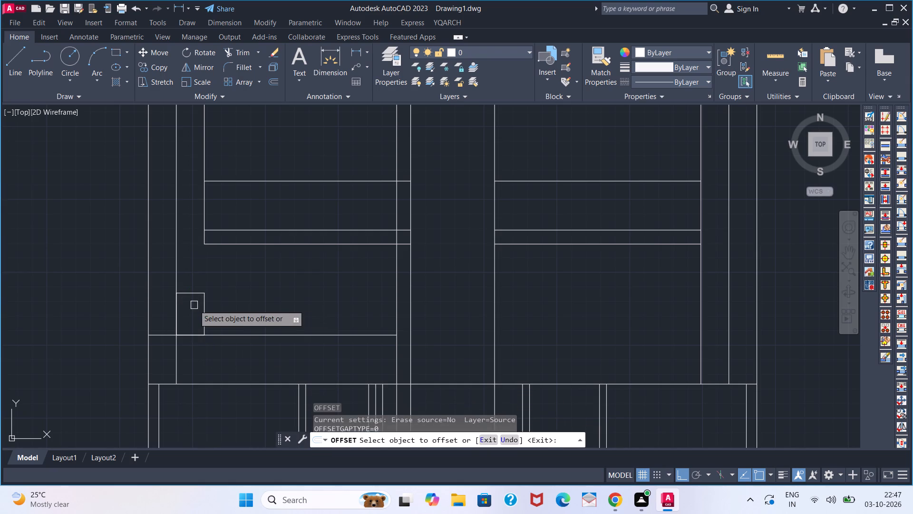
{"action": "left_click", "coordinate": [195, 295]}
{"action": "left_click", "coordinate": [196, 325]}
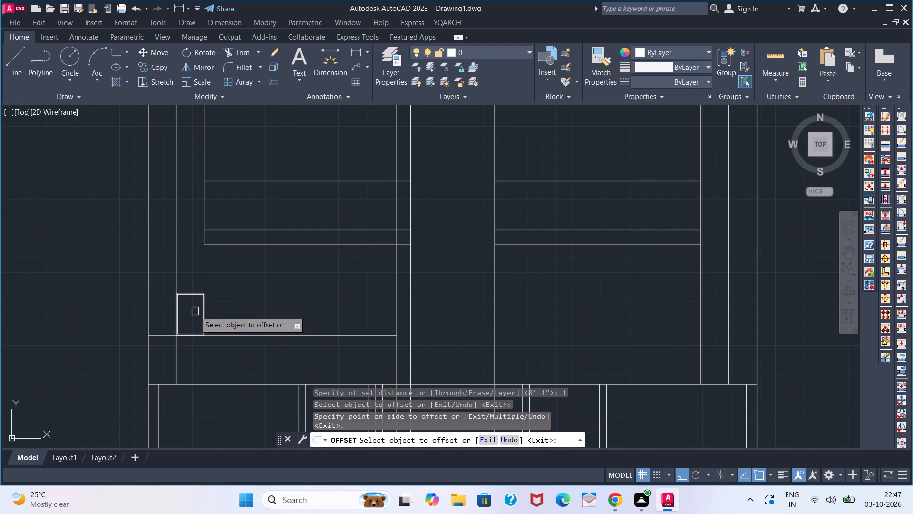
{"action": "scroll", "coordinate": [195, 311], "scroll_direction": "up", "scroll_amount": 1}
{"action": "key", "text": "space"}
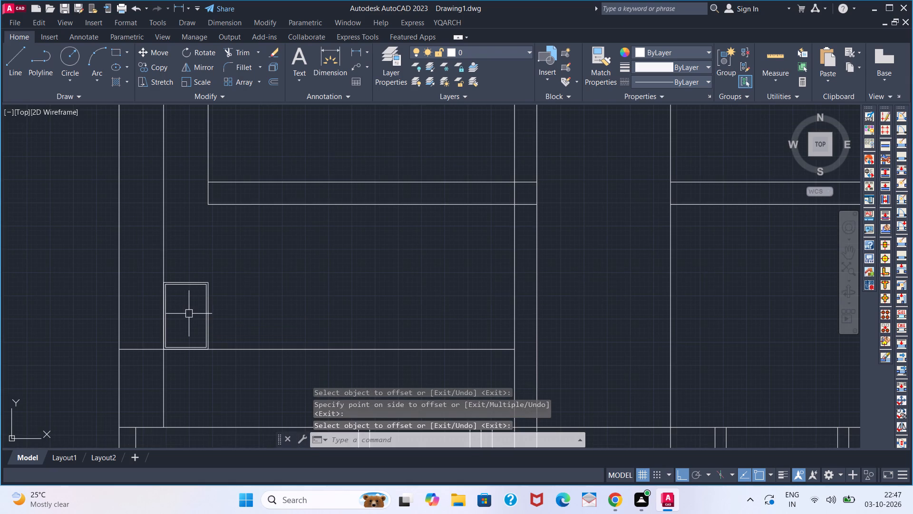
Draw a vertical centre line inside the inner window rectangle between its top and bottom midpoints.
{"action": "key", "text": "l"}
{"action": "key", "text": "Return"}
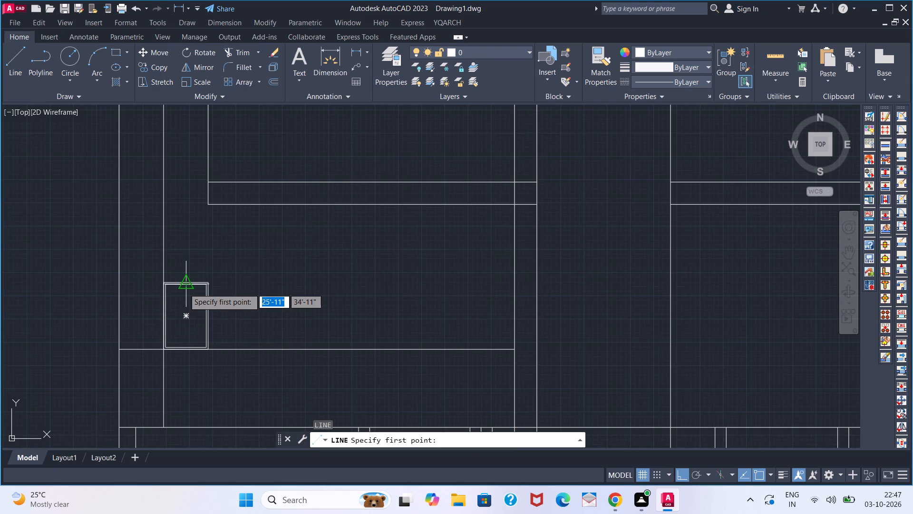
{"action": "left_click", "coordinate": [184, 288]}
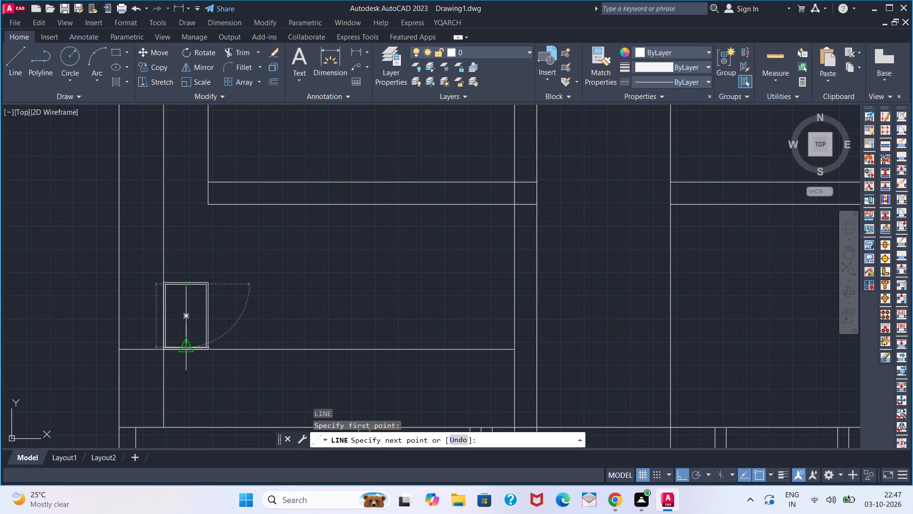
{"action": "left_click", "coordinate": [190, 345]}
{"action": "key", "text": "space"}
{"action": "scroll", "coordinate": [194, 317], "scroll_direction": "up", "scroll_amount": 1}
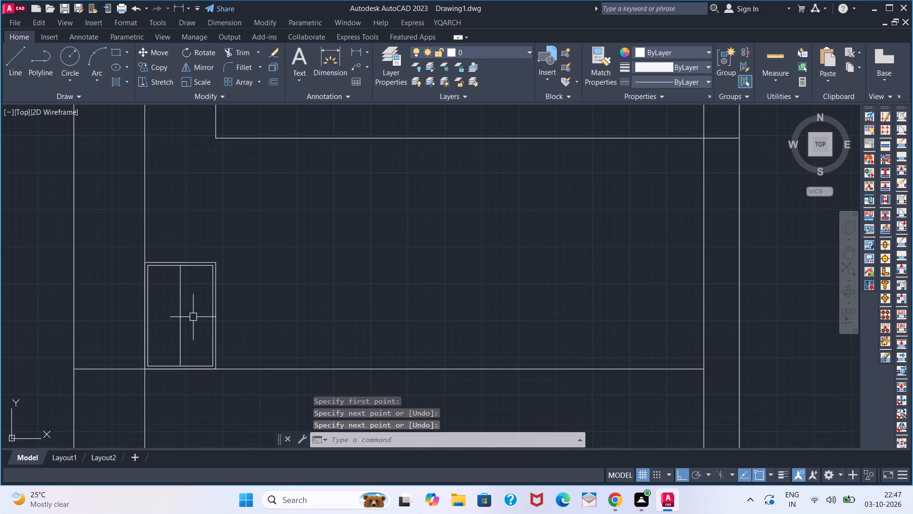
Group the 2' by 3' window frame, its inner offset and the centre line.
{"action": "scroll", "coordinate": [190, 317], "scroll_direction": "down", "scroll_amount": 3}
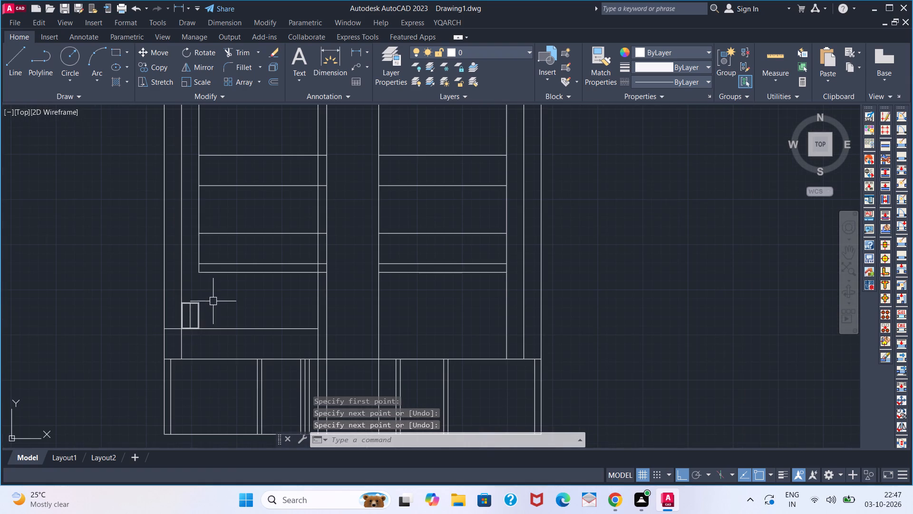
{"action": "left_click", "coordinate": [214, 299]}
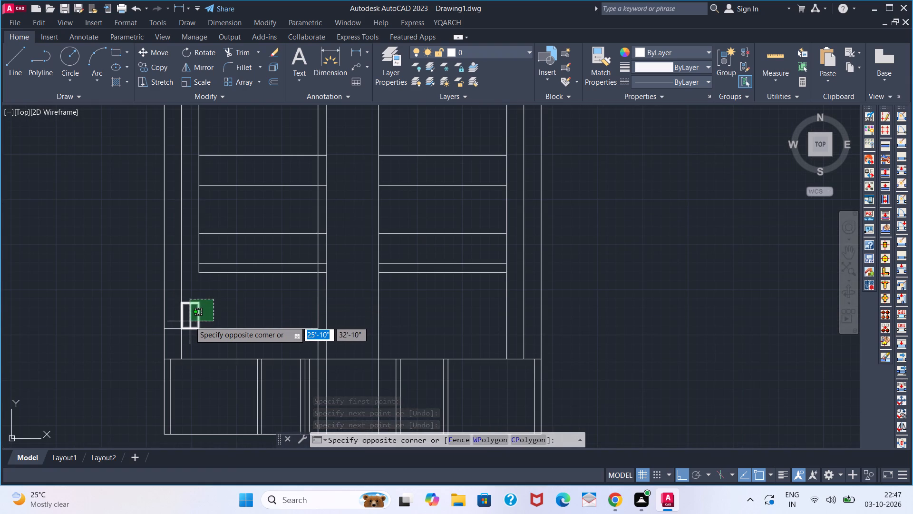
{"action": "left_click", "coordinate": [189, 321]}
{"action": "key", "text": "g"}
{"action": "key", "text": "space"}
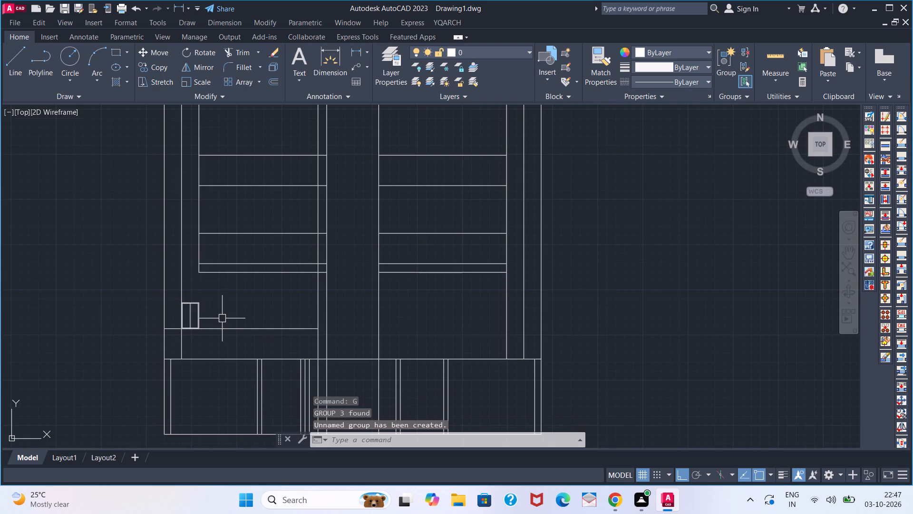
With ortho and object snap off, draw three short diagonal glass lines in the upper part of the window's right pane.
{"action": "scroll", "coordinate": [201, 312], "scroll_direction": "up", "scroll_amount": 2}
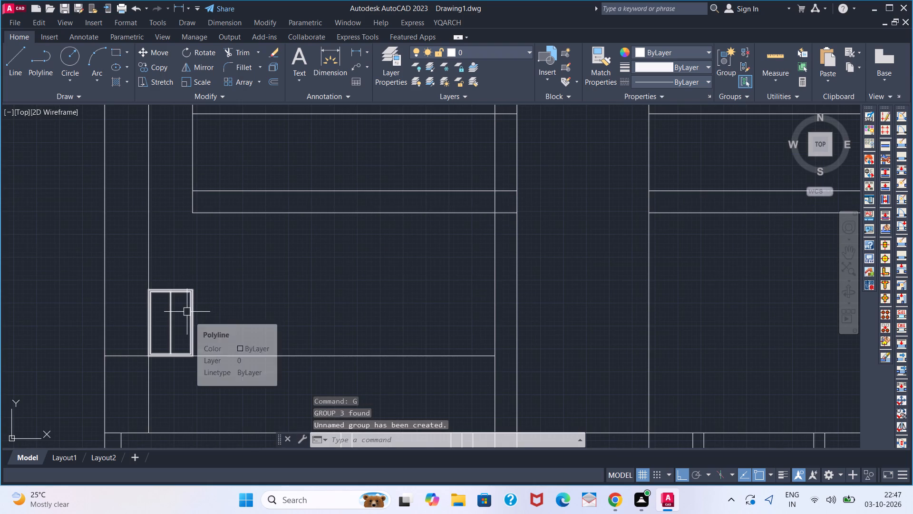
{"action": "scroll", "coordinate": [170, 325], "scroll_direction": "up", "scroll_amount": 1}
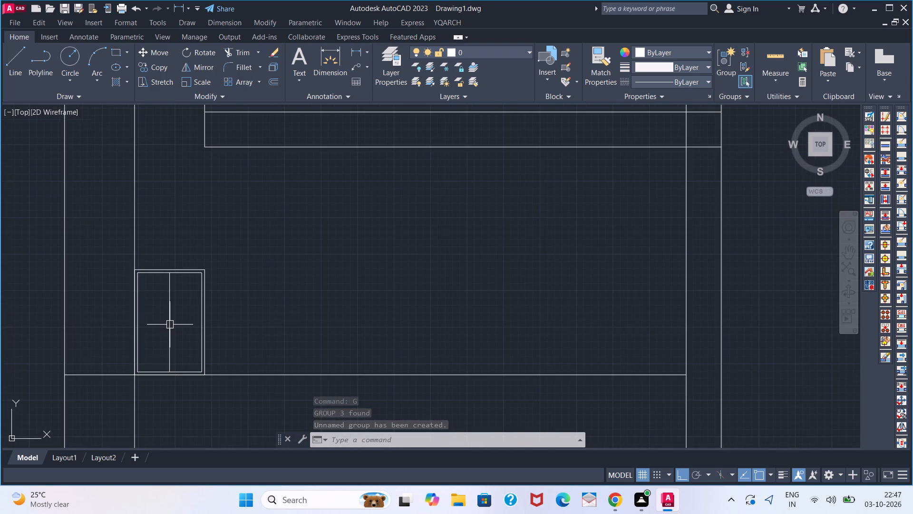
{"action": "key", "text": "l"}
{"action": "key", "text": "Return"}
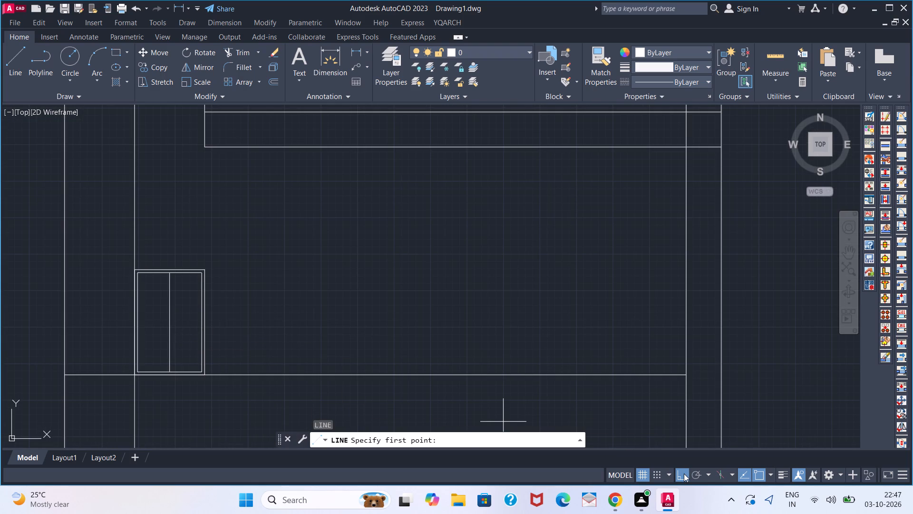
{"action": "left_click", "coordinate": [684, 474]}
{"action": "left_click", "coordinate": [759, 474]}
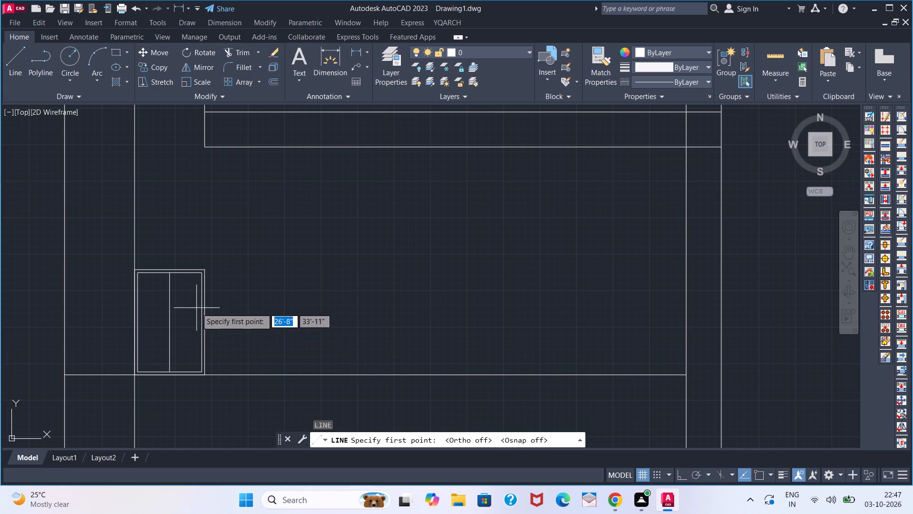
{"action": "left_click", "coordinate": [190, 290]}
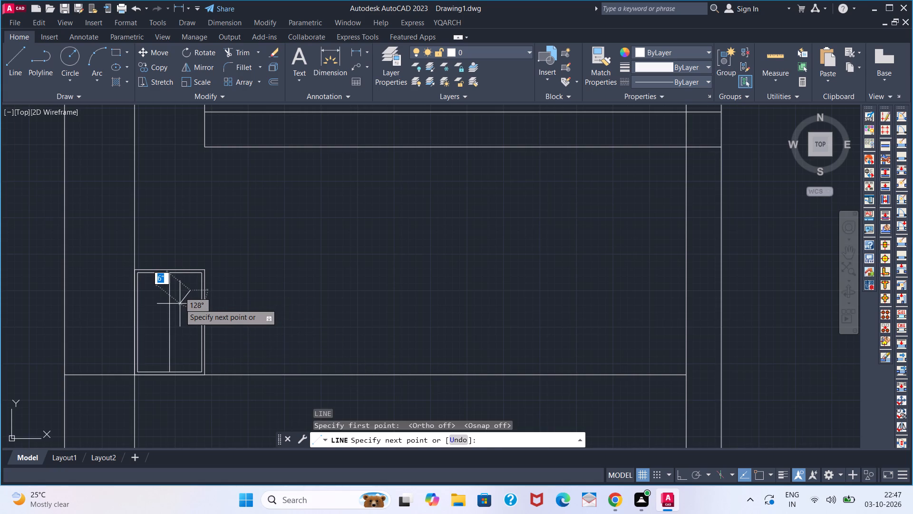
{"action": "left_click", "coordinate": [180, 304]}
{"action": "key", "text": "space"}
{"action": "key", "text": "space"}
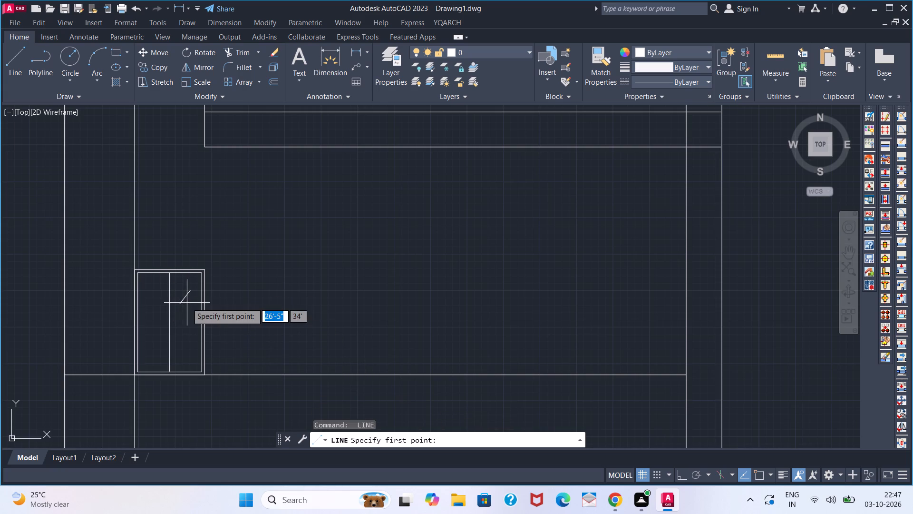
{"action": "left_click", "coordinate": [187, 303]}
{"action": "left_click", "coordinate": [180, 313]}
{"action": "key", "text": "space"}
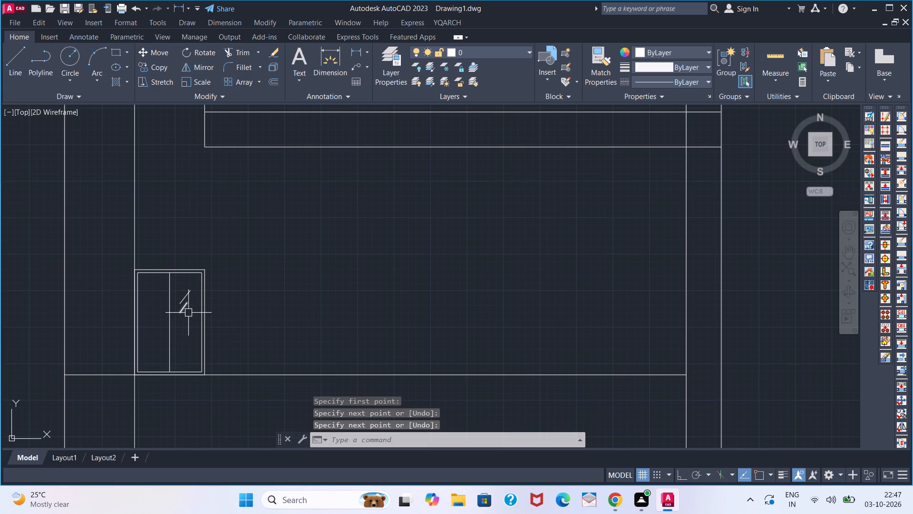
{"action": "key", "text": "space"}
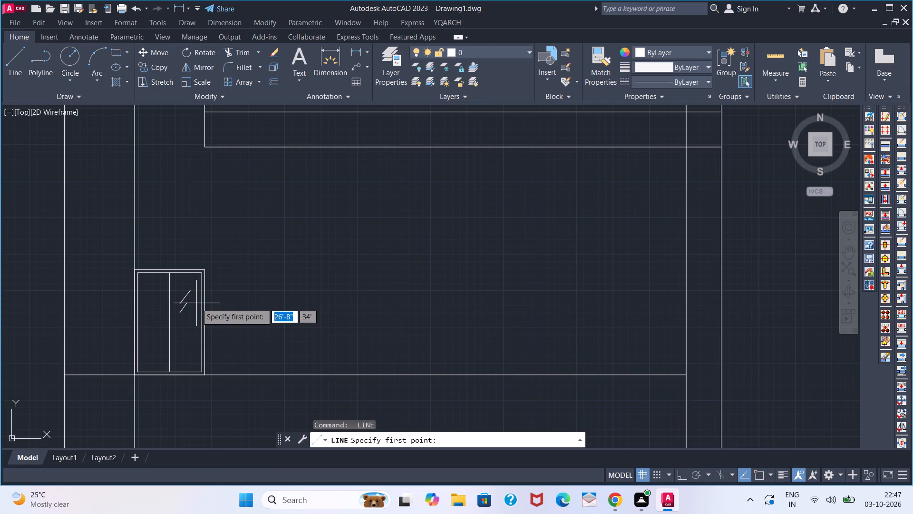
{"action": "left_click", "coordinate": [195, 303]}
{"action": "left_click", "coordinate": [189, 310]}
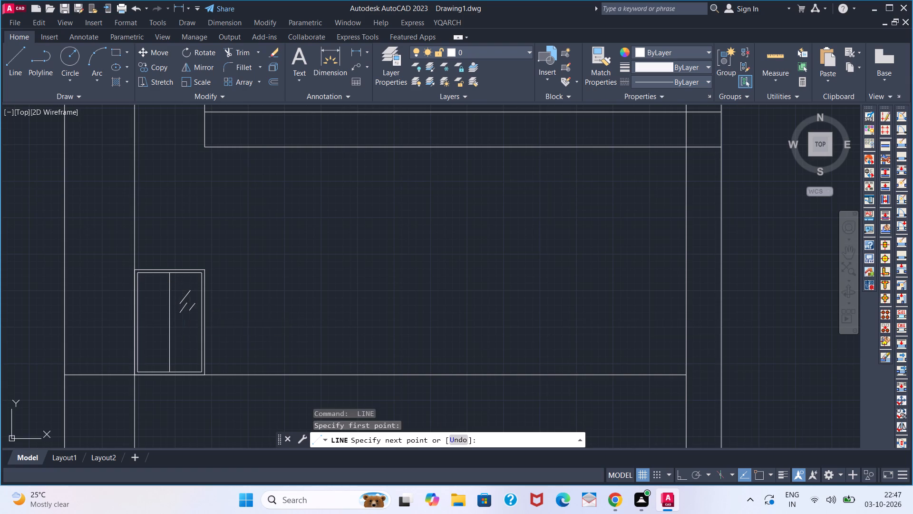
{"action": "key", "text": "space"}
Group the three diagonal glass lines.
{"action": "scroll", "coordinate": [190, 298], "scroll_direction": "up", "scroll_amount": 2}
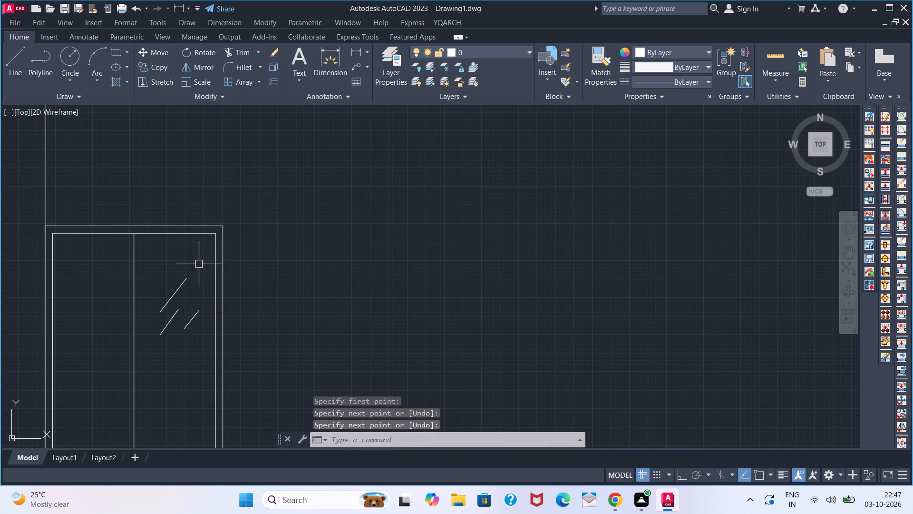
{"action": "left_click", "coordinate": [198, 265]}
{"action": "left_click", "coordinate": [159, 360]}
{"action": "scroll", "coordinate": [193, 355], "scroll_direction": "down", "scroll_amount": 1}
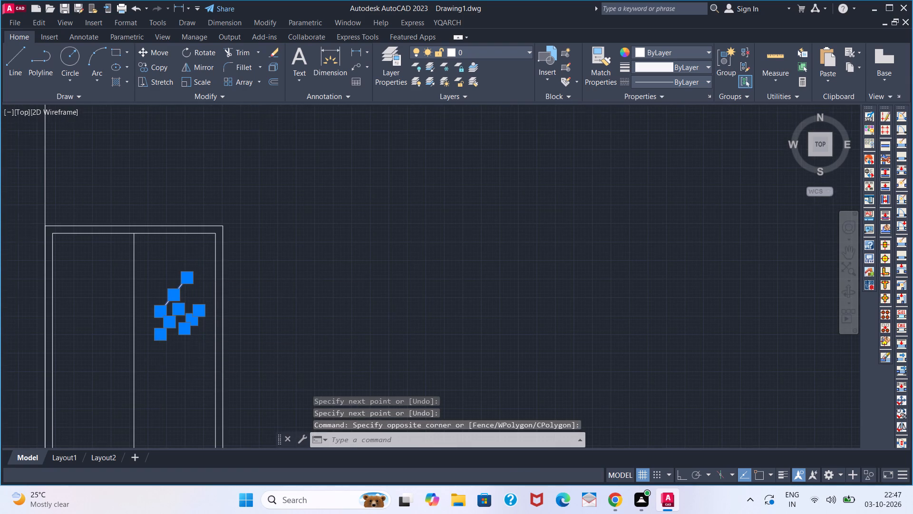
{"action": "type", "text": "G"}
{"action": "key", "text": "space"}
Copy the glass-line group about 1'-4" straight down in the right pane and once into the middle of the left pane.
{"action": "left_click", "coordinate": [187, 323]}
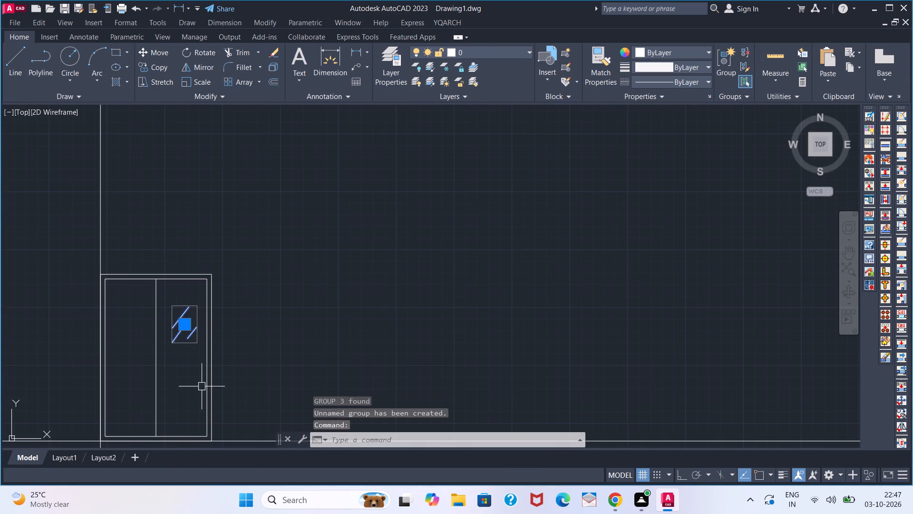
{"action": "type", "text": "CO"}
{"action": "key", "text": "Return"}
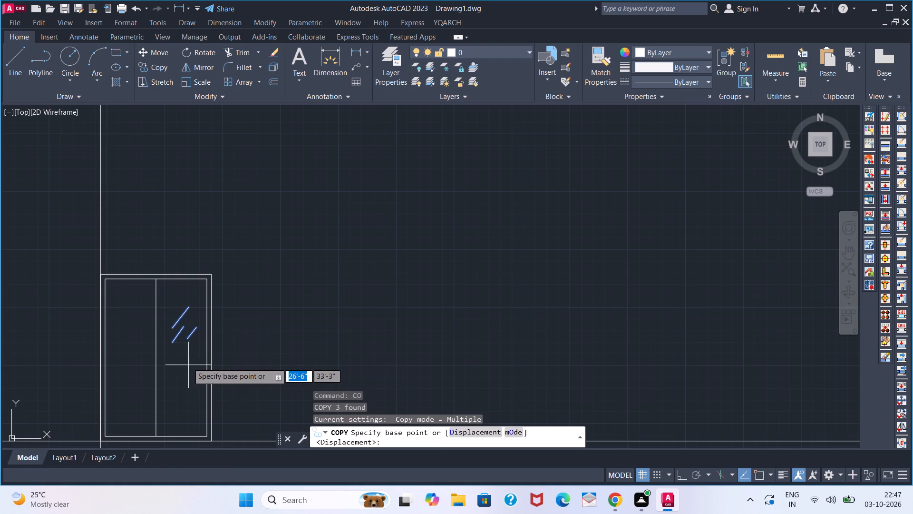
{"action": "left_click", "coordinate": [181, 346]}
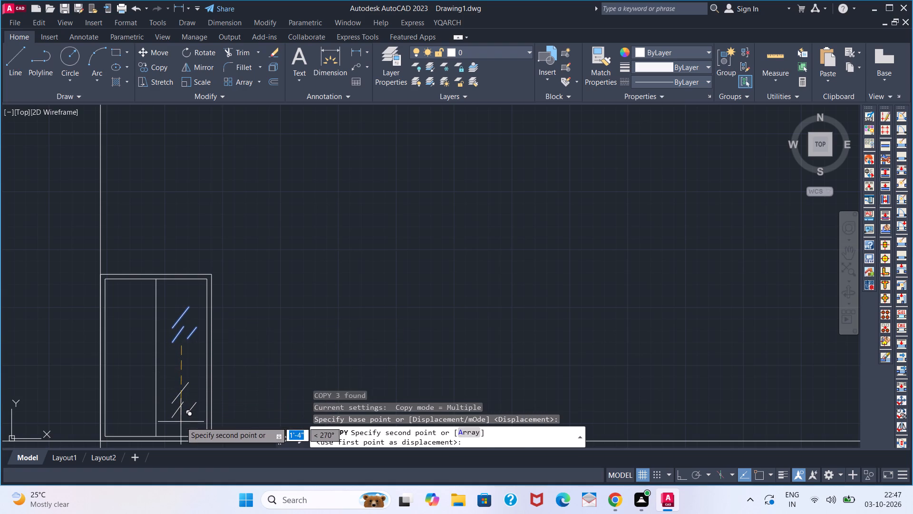
{"action": "left_click", "coordinate": [181, 422]}
{"action": "left_click", "coordinate": [133, 385]}
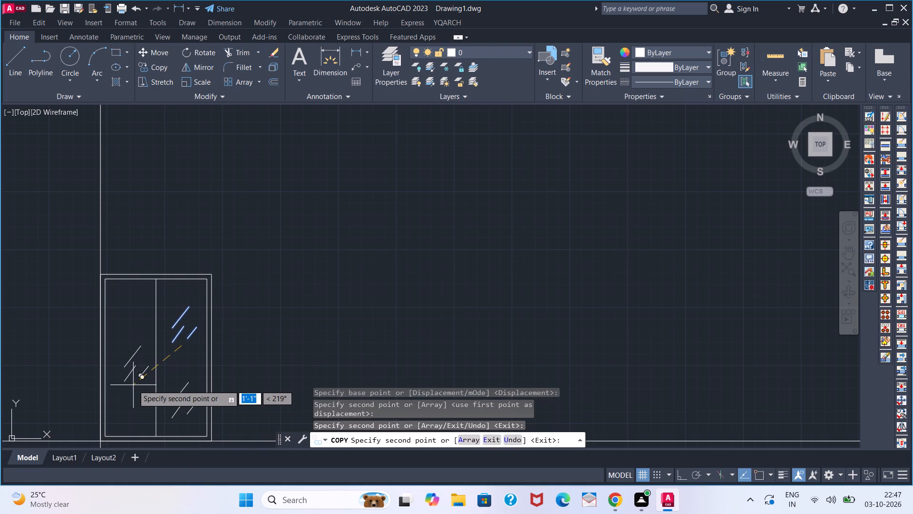
{"action": "key", "text": "space"}
Group the complete window together with its three sets of glass lines.
{"action": "scroll", "coordinate": [250, 288], "scroll_direction": "down", "scroll_amount": 3}
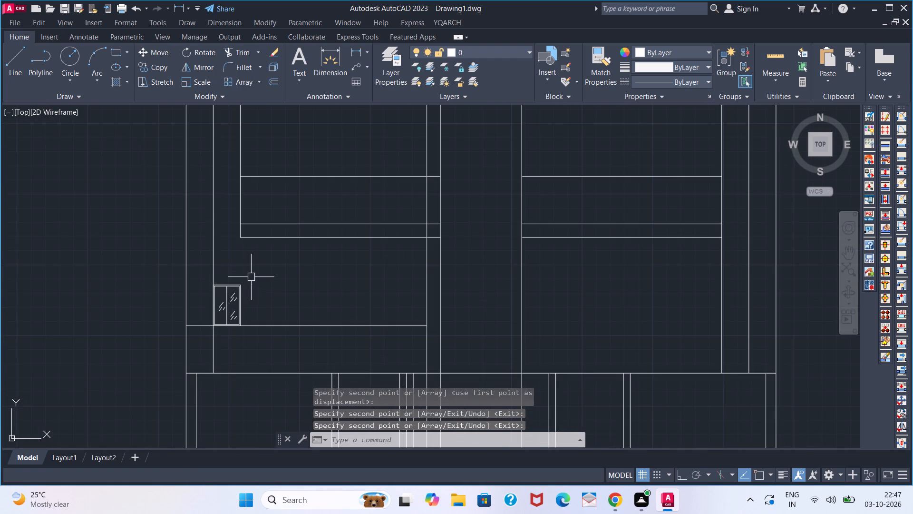
{"action": "left_click", "coordinate": [251, 277]}
{"action": "left_click", "coordinate": [222, 317]}
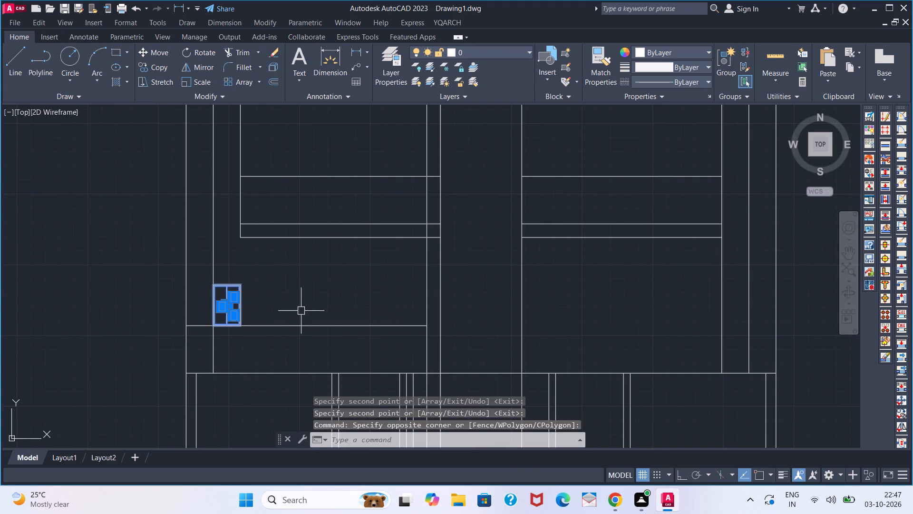
{"action": "key", "text": "g"}
{"action": "key", "text": "space"}
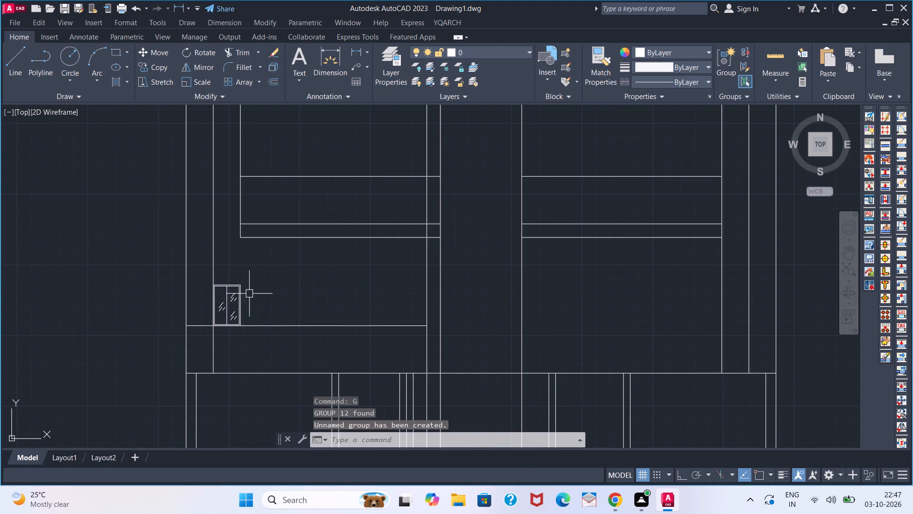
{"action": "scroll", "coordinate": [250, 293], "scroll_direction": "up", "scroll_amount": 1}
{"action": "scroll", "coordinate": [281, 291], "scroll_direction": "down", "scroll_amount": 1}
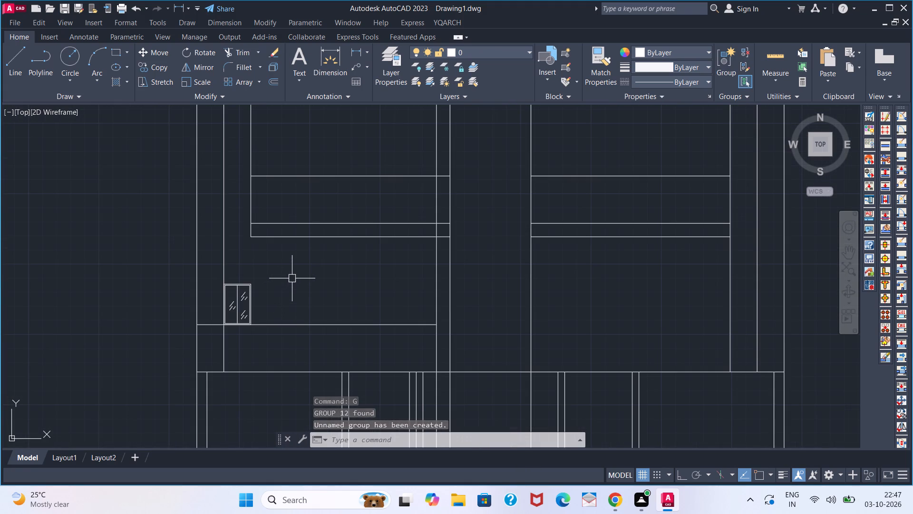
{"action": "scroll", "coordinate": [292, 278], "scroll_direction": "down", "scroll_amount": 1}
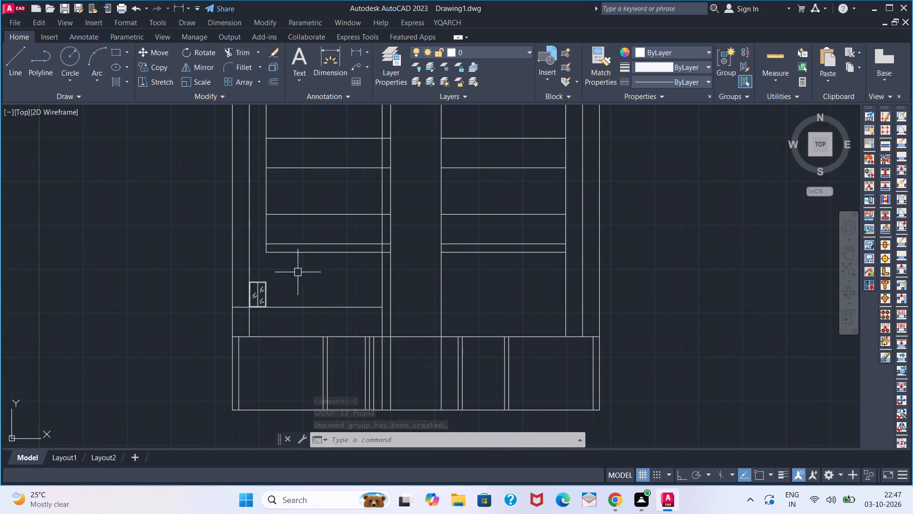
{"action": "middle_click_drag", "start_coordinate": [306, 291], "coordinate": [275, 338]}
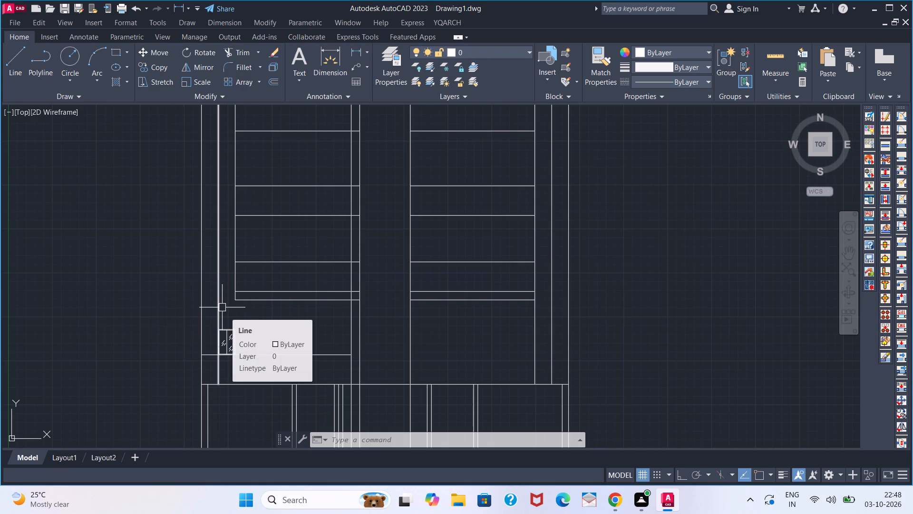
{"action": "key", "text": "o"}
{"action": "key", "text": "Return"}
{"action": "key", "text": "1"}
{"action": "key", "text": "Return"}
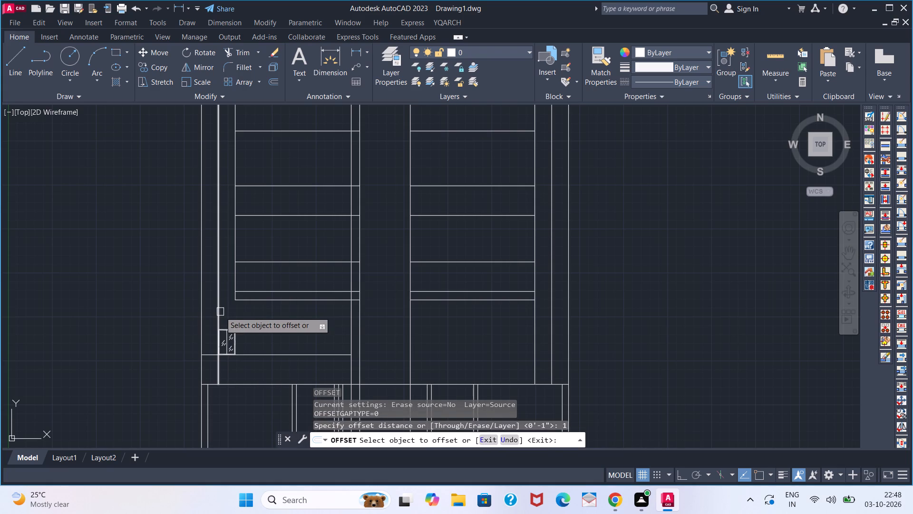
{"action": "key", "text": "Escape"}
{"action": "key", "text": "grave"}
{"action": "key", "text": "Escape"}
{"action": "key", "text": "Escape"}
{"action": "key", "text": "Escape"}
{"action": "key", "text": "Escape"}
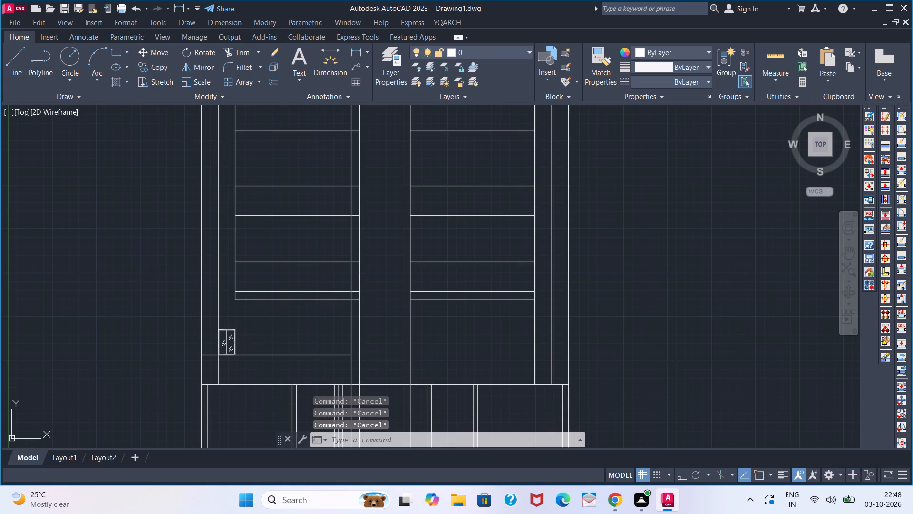
Offset the left side strip's inner vertical line 1' outward, toward the building's outer edge.
{"action": "key", "text": "o"}
{"action": "key", "text": "Return"}
{"action": "key", "text": "1"}
{"action": "key", "text": "apostrophe"}
{"action": "key", "text": "Return"}
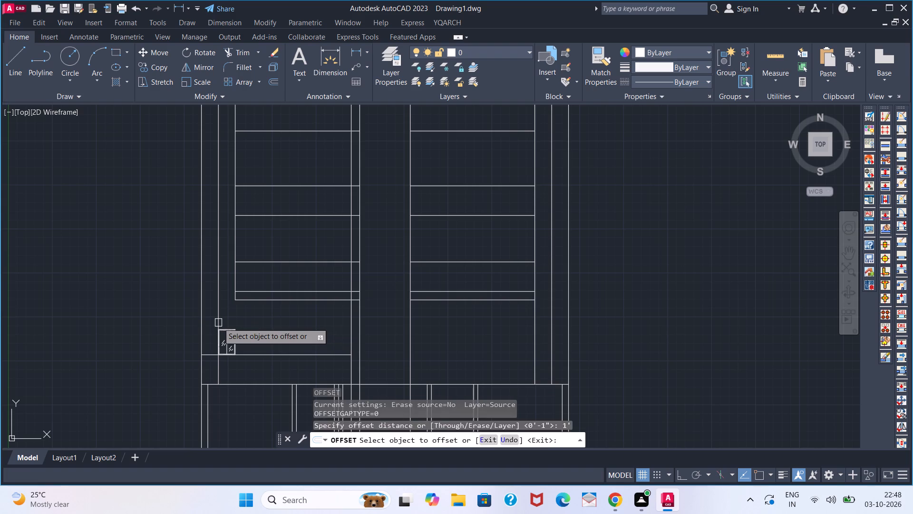
{"action": "left_click", "coordinate": [218, 323]}
{"action": "left_click", "coordinate": [212, 323]}
{"action": "key", "text": "space"}
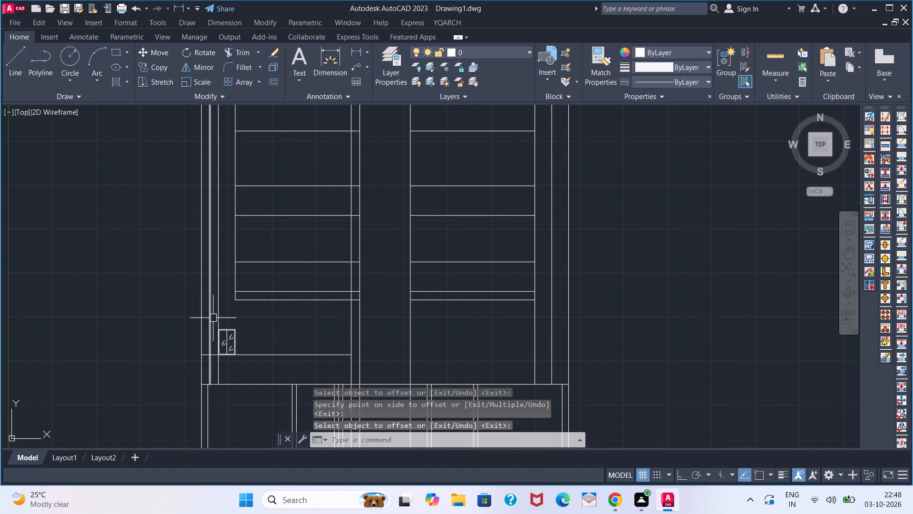
Erase the left side strip's original inner vertical line running along the window's left edge.
{"action": "left_click", "coordinate": [216, 315]}
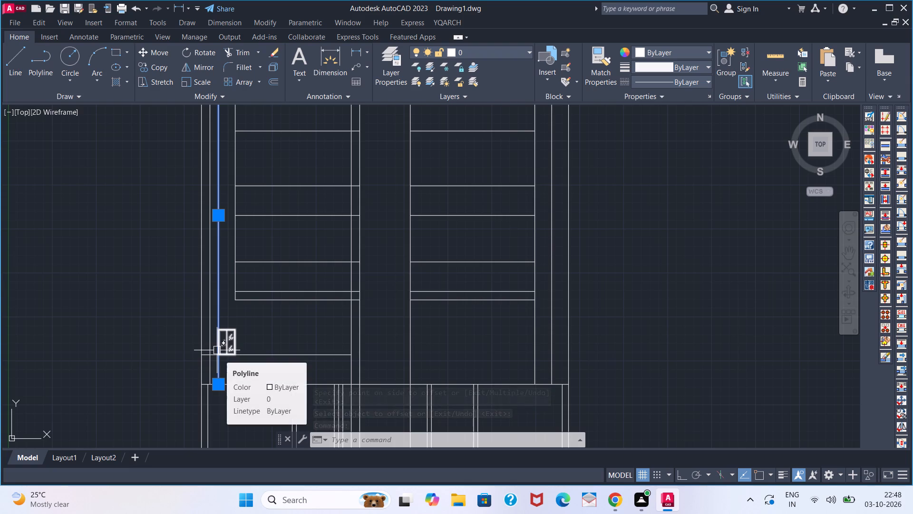
{"action": "key", "text": "Delete"}
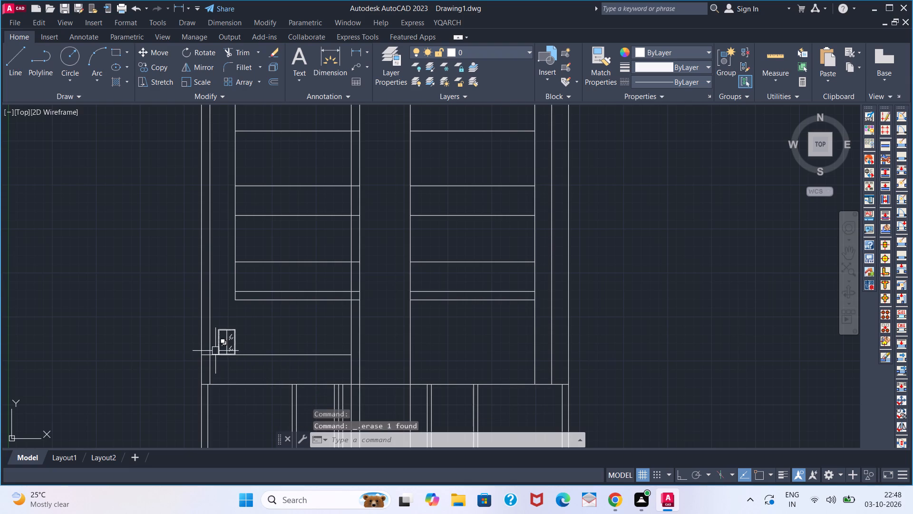
Turn object snap tracking off, and turn object snap and ortho mode on.
{"action": "left_click", "coordinate": [749, 470]}
{"action": "left_click", "coordinate": [749, 471]}
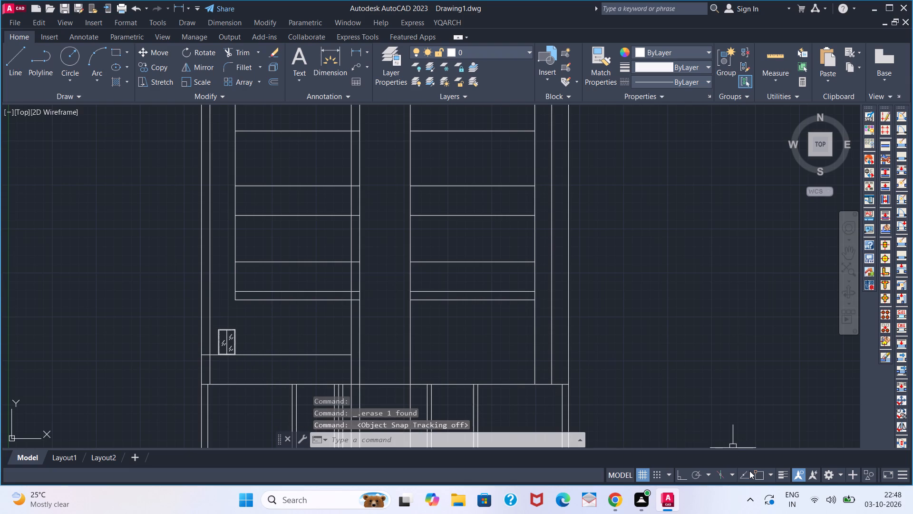
{"action": "left_click", "coordinate": [758, 472]}
{"action": "left_click", "coordinate": [679, 478]}
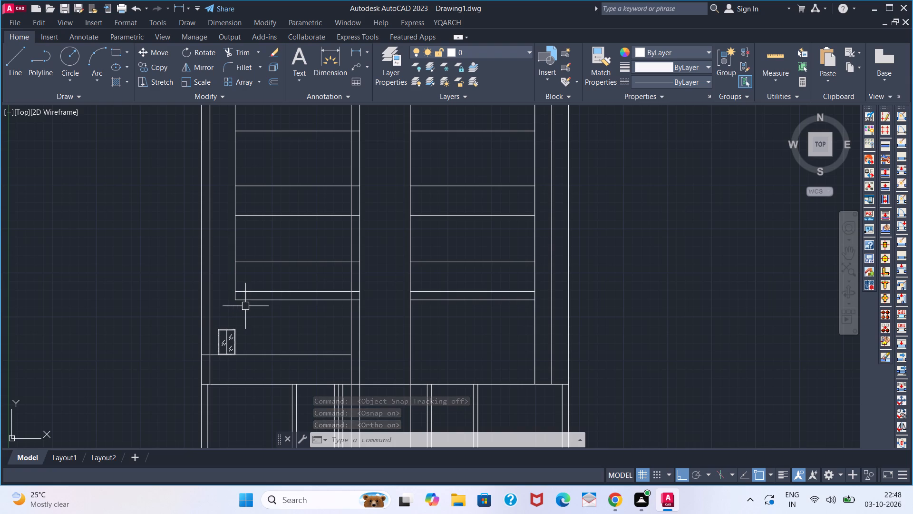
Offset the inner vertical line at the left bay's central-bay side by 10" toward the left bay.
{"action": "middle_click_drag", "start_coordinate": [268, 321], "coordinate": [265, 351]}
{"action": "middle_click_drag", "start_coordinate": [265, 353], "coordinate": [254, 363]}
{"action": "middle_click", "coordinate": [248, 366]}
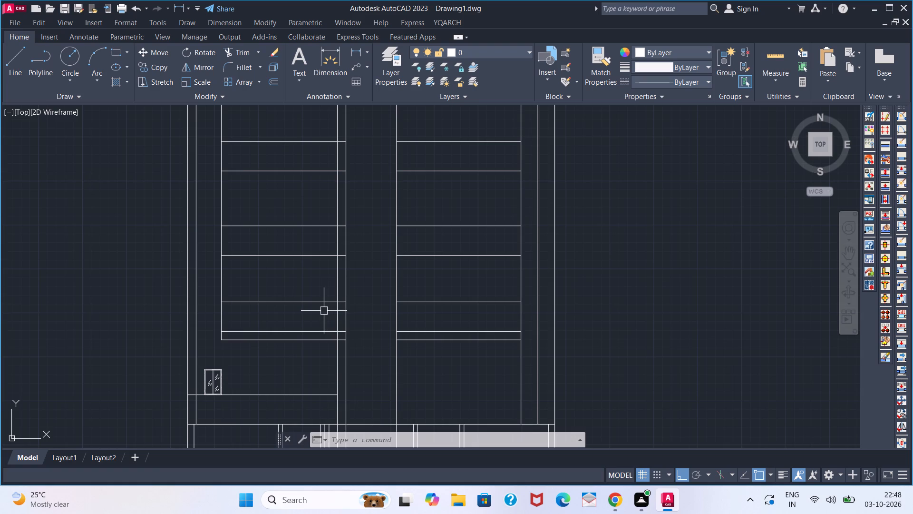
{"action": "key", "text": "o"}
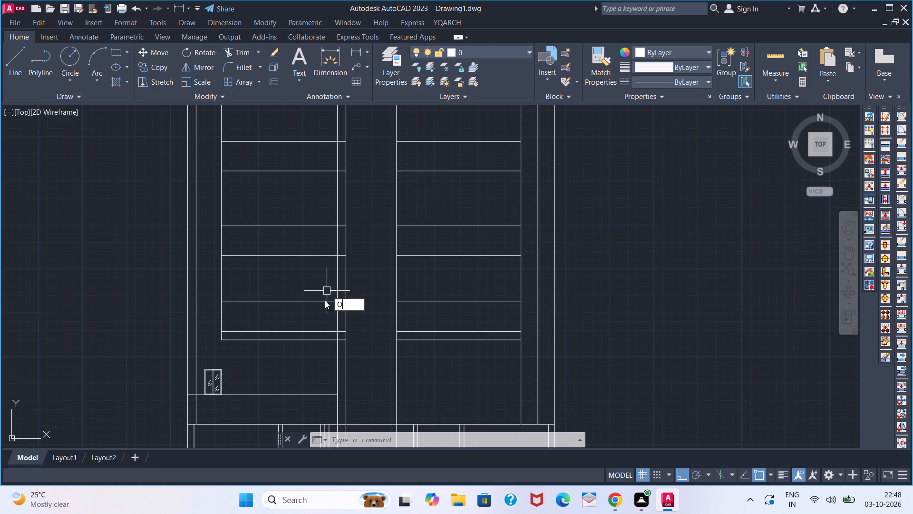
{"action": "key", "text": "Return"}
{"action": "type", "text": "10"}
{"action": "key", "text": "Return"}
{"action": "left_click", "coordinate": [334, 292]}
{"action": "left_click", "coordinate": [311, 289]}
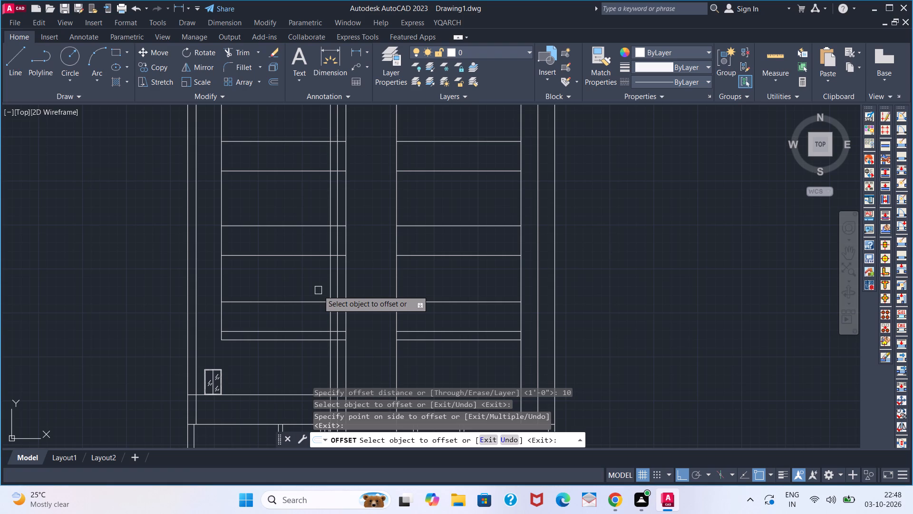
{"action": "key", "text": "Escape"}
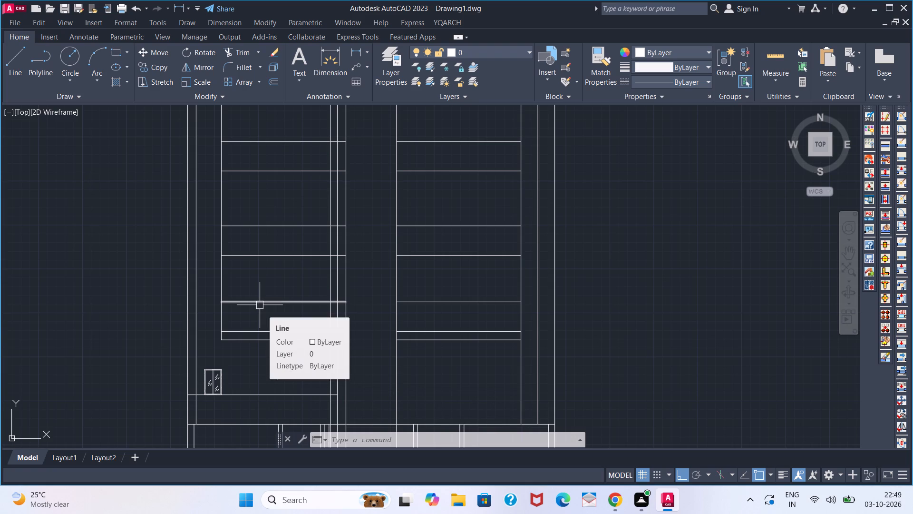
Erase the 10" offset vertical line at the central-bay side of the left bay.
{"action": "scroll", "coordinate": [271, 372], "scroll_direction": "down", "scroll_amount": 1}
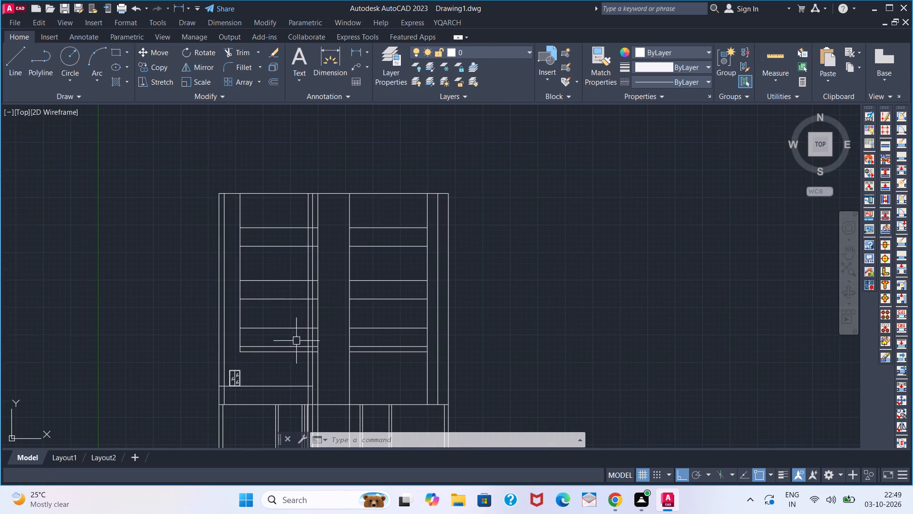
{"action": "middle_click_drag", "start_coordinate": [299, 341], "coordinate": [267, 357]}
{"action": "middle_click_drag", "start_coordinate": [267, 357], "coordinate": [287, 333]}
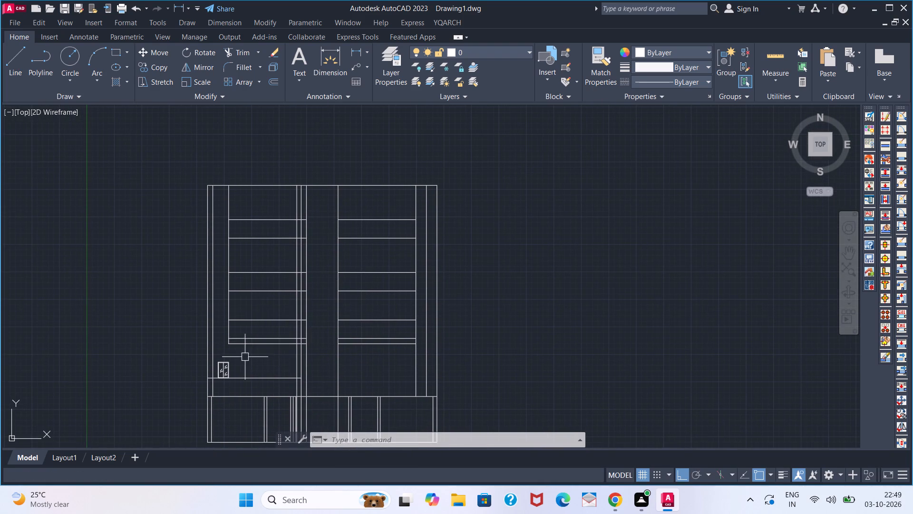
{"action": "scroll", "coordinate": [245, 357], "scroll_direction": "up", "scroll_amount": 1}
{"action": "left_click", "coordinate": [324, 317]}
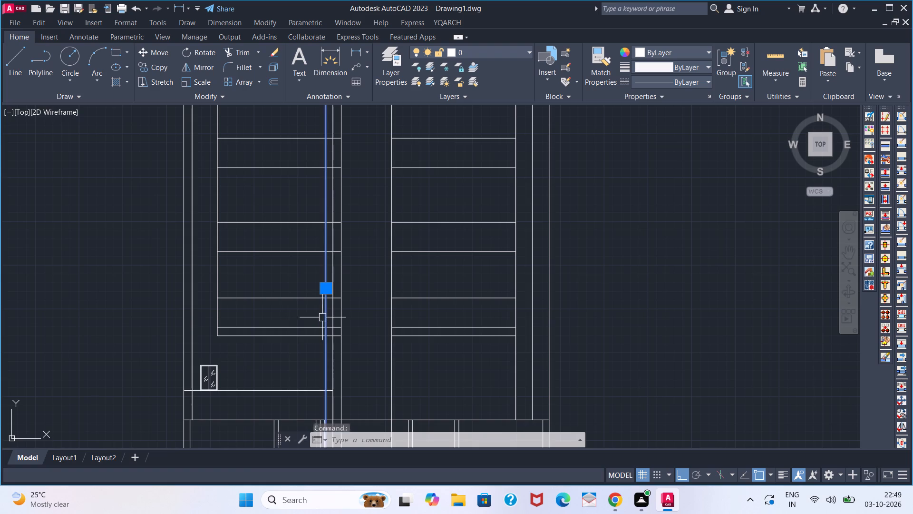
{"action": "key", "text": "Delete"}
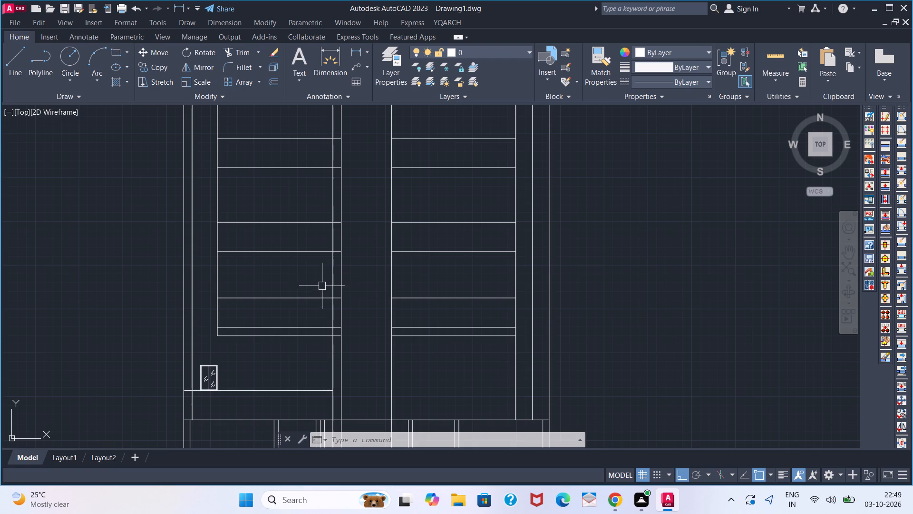
Copy the grouped window 4' horizontally to the right along its sill line, using its lower right corner as base point.
{"action": "middle_click_drag", "start_coordinate": [270, 320], "coordinate": [262, 360]}
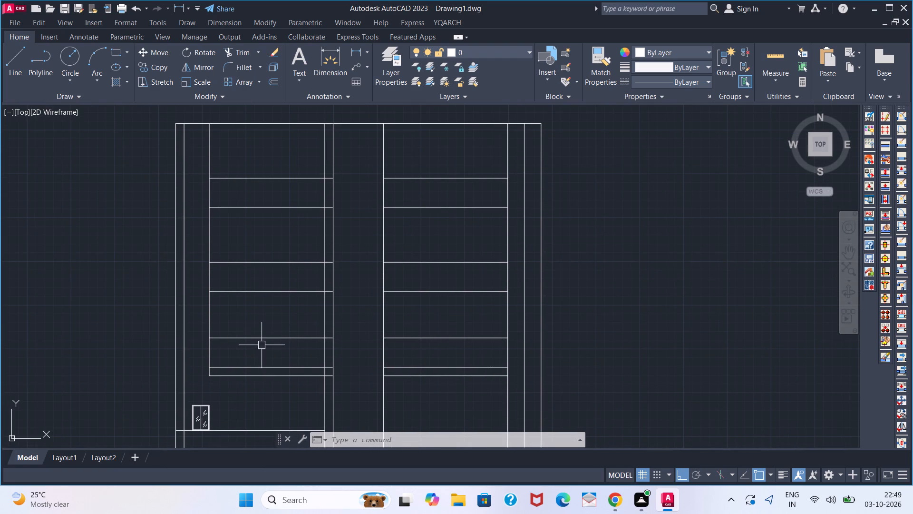
{"action": "scroll", "coordinate": [239, 392], "scroll_direction": "down", "scroll_amount": 1}
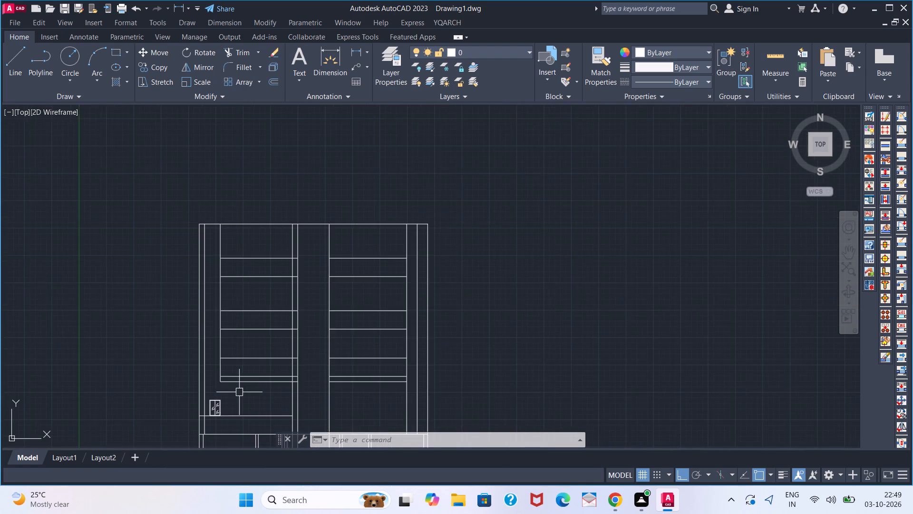
{"action": "middle_click_drag", "start_coordinate": [254, 384], "coordinate": [268, 355]}
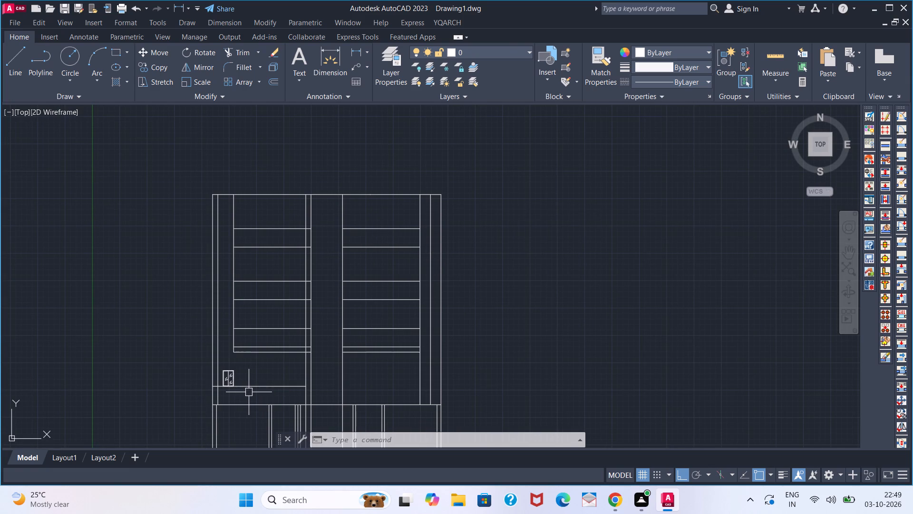
{"action": "scroll", "coordinate": [245, 371], "scroll_direction": "up", "scroll_amount": 1}
{"action": "left_click", "coordinate": [233, 372]}
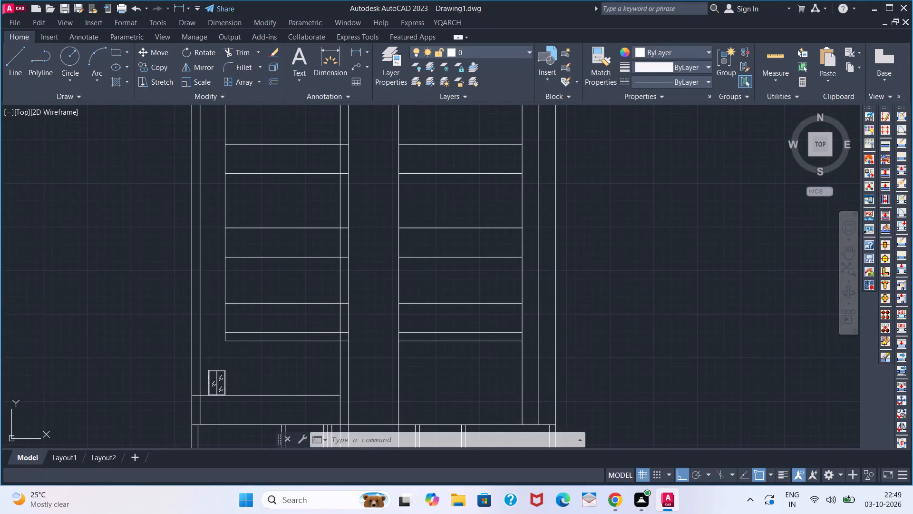
{"action": "left_click", "coordinate": [223, 372]}
{"action": "type", "text": "CO"}
{"action": "key", "text": "Return"}
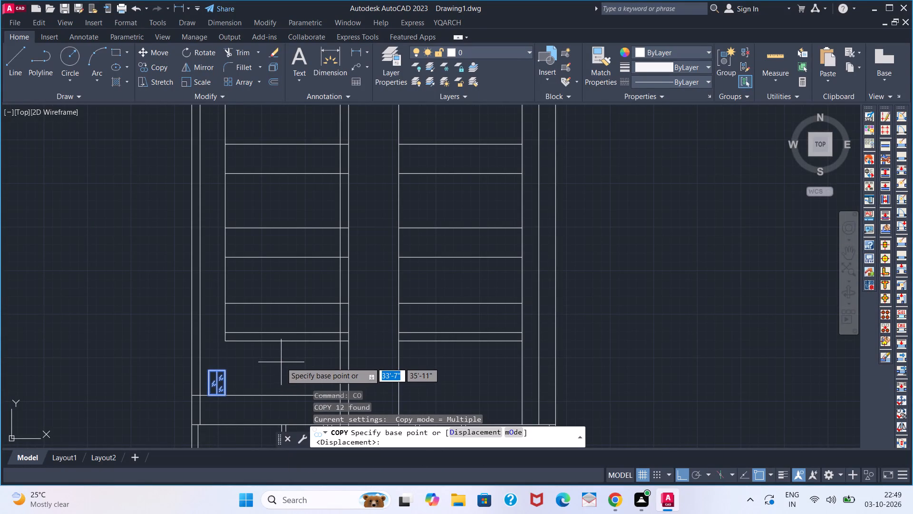
{"action": "scroll", "coordinate": [241, 383], "scroll_direction": "up", "scroll_amount": 3}
{"action": "scroll", "coordinate": [185, 410], "scroll_direction": "down", "scroll_amount": 2}
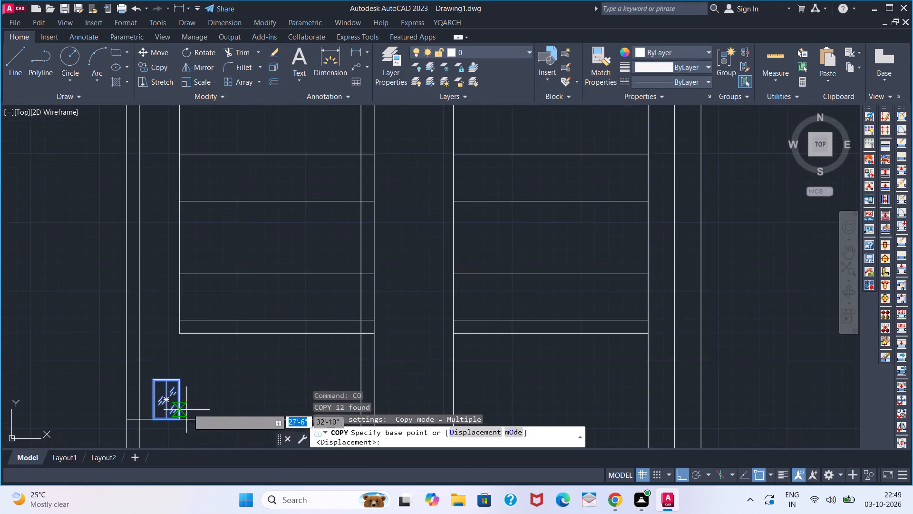
{"action": "middle_click_drag", "start_coordinate": [197, 392], "coordinate": [214, 343]}
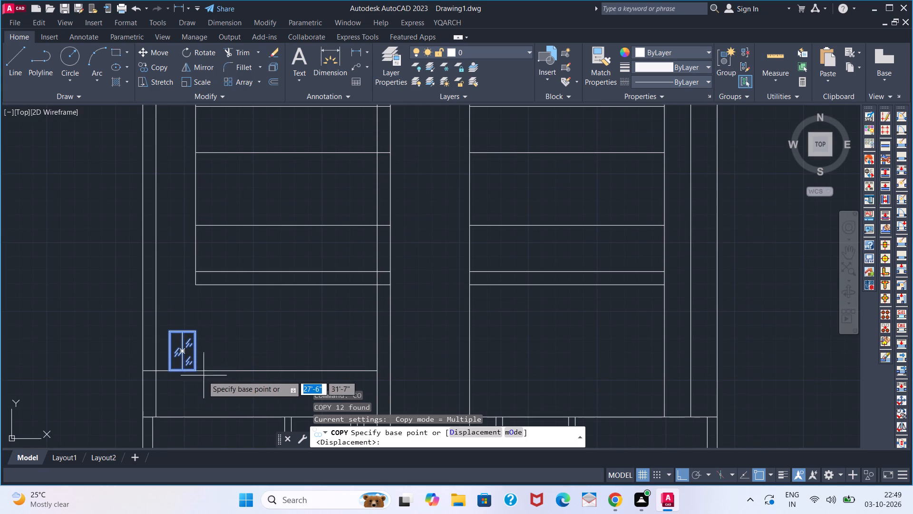
{"action": "scroll", "coordinate": [275, 376], "scroll_direction": "down", "scroll_amount": 3}
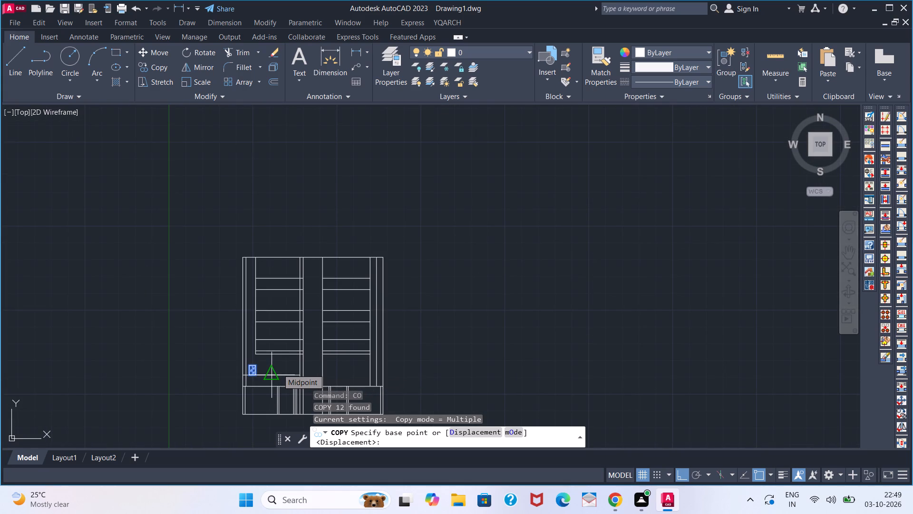
{"action": "scroll", "coordinate": [244, 377], "scroll_direction": "up", "scroll_amount": 1}
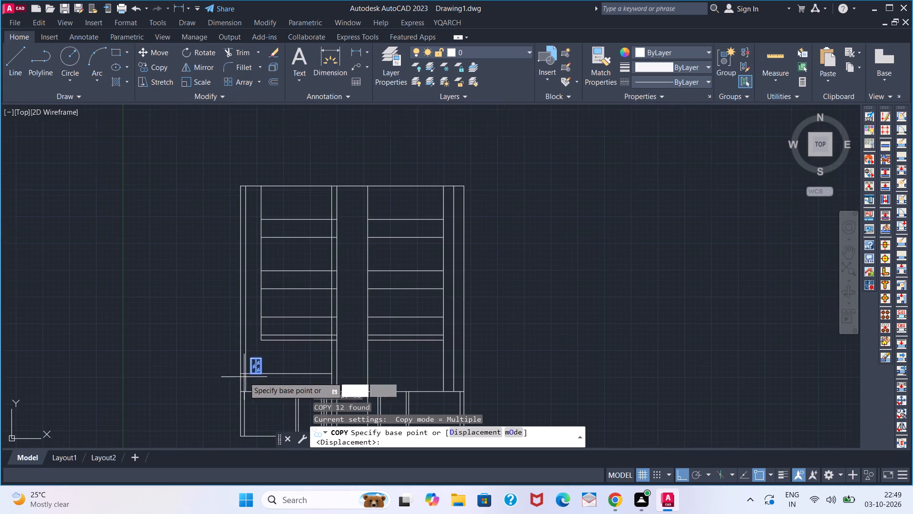
{"action": "scroll", "coordinate": [260, 380], "scroll_direction": "up", "scroll_amount": 3}
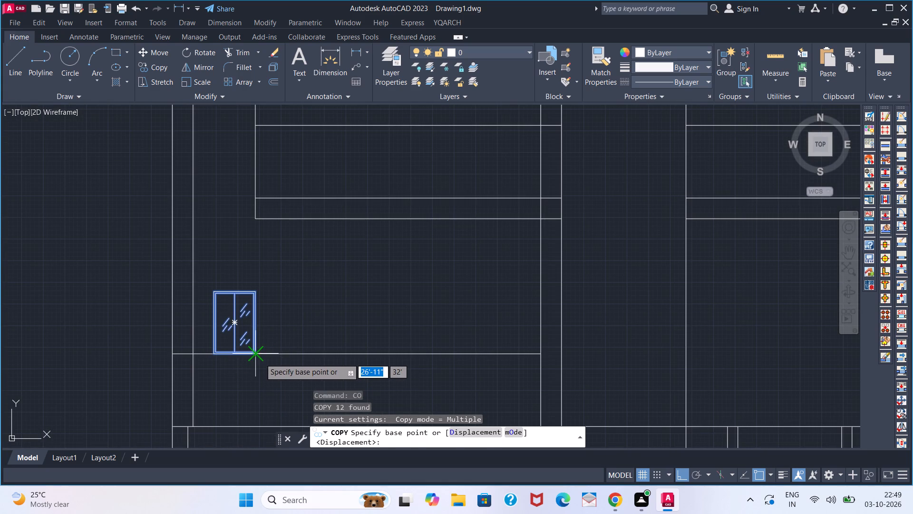
{"action": "left_click", "coordinate": [260, 358]}
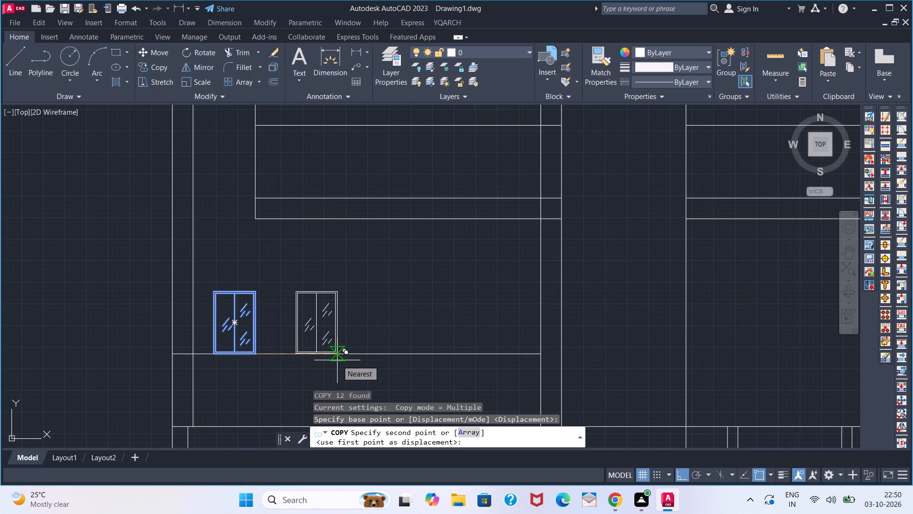
{"action": "middle_click_drag", "start_coordinate": [337, 358], "coordinate": [305, 263]}
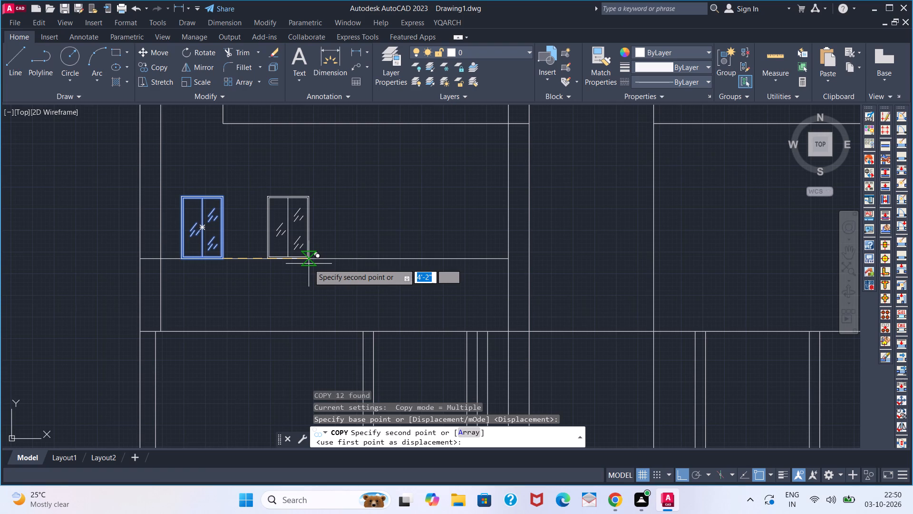
{"action": "type", "text": "4'"}
{"action": "key", "text": "Return"}
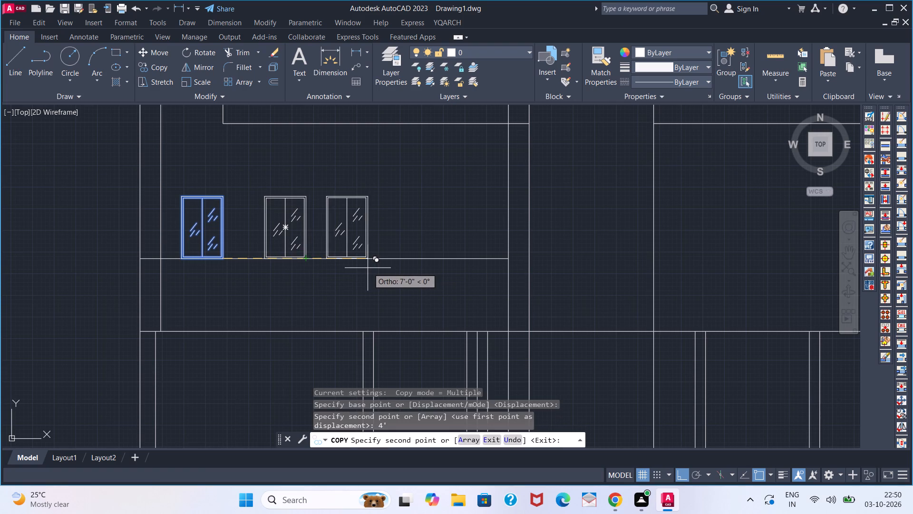
{"action": "key", "text": "space"}
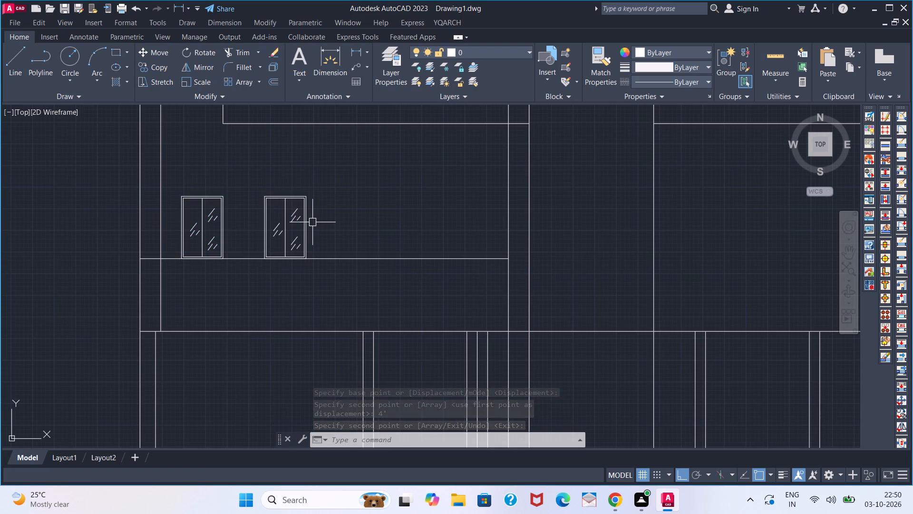
Draw a line from the copied window's lower right corner 4" right along the sill and up to the window's top.
{"action": "key", "text": "l"}
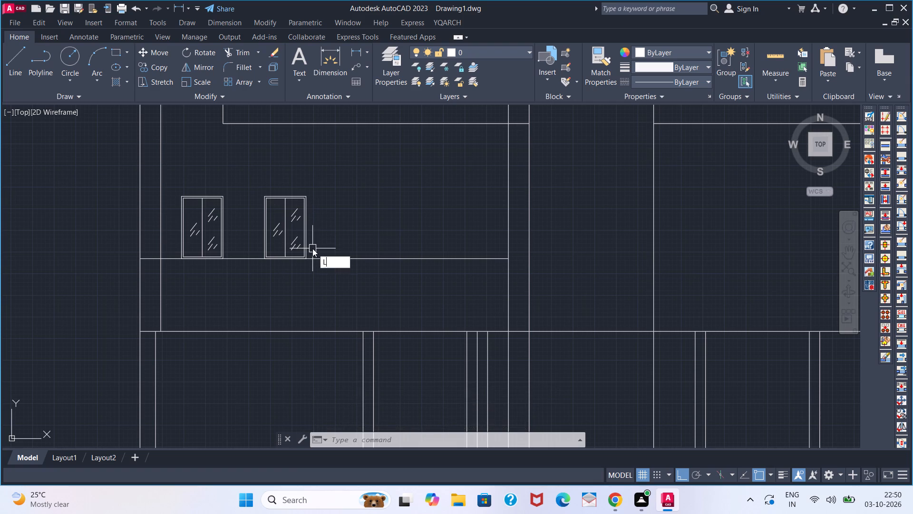
{"action": "key", "text": "Return"}
{"action": "scroll", "coordinate": [307, 255], "scroll_direction": "up", "scroll_amount": 3}
{"action": "left_click", "coordinate": [297, 275]}
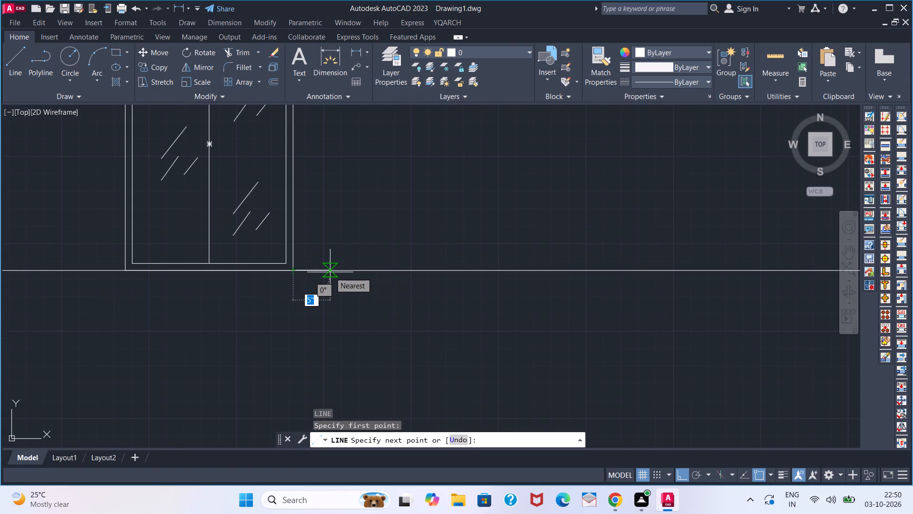
{"action": "key", "text": "4"}
{"action": "key", "text": "Return"}
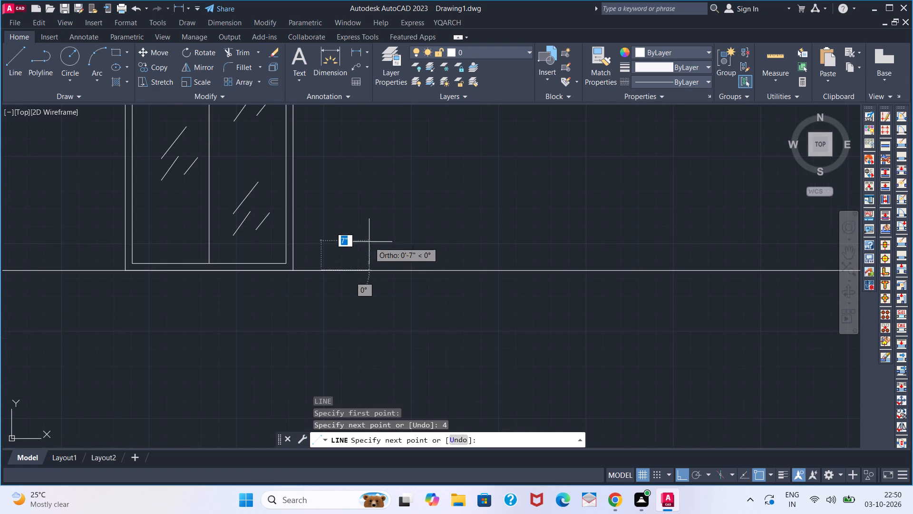
{"action": "scroll", "coordinate": [329, 187], "scroll_direction": "down", "scroll_amount": 3}
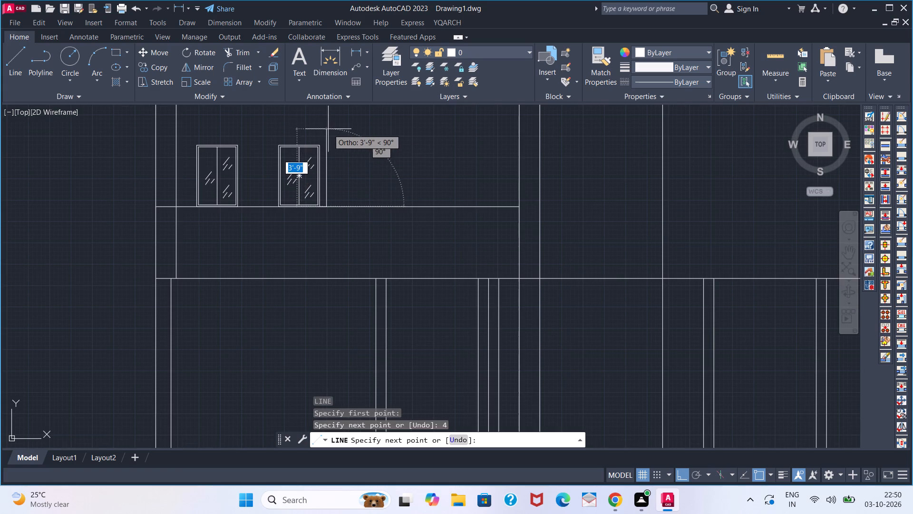
{"action": "middle_click_drag", "start_coordinate": [331, 136], "coordinate": [323, 208]}
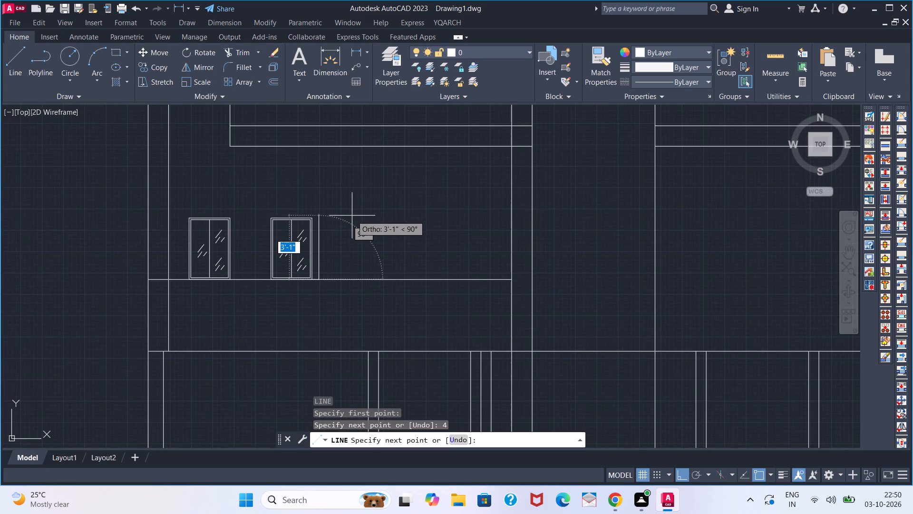
{"action": "scroll", "coordinate": [311, 222], "scroll_direction": "up", "scroll_amount": 3}
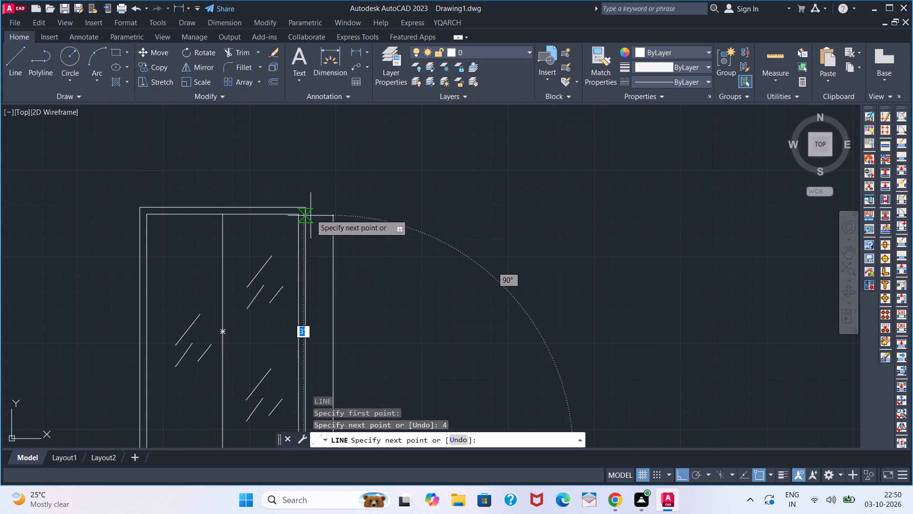
{"action": "left_click", "coordinate": [342, 208]}
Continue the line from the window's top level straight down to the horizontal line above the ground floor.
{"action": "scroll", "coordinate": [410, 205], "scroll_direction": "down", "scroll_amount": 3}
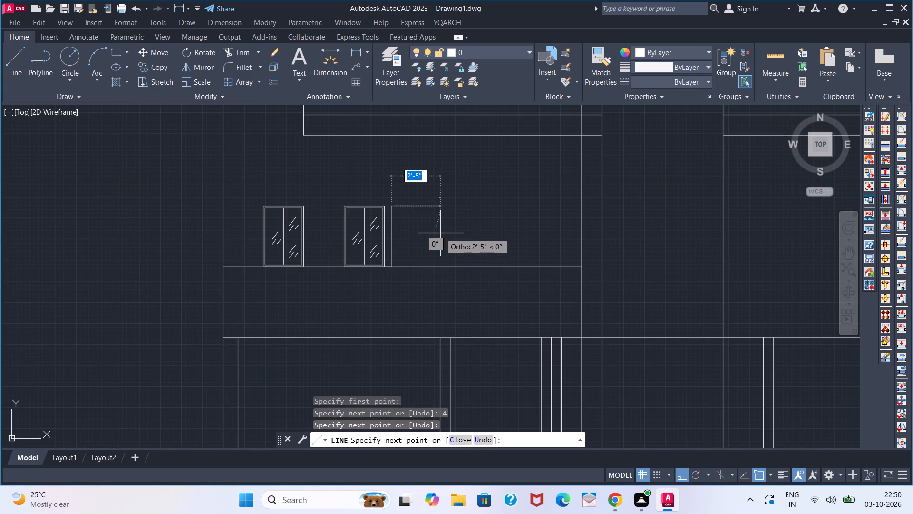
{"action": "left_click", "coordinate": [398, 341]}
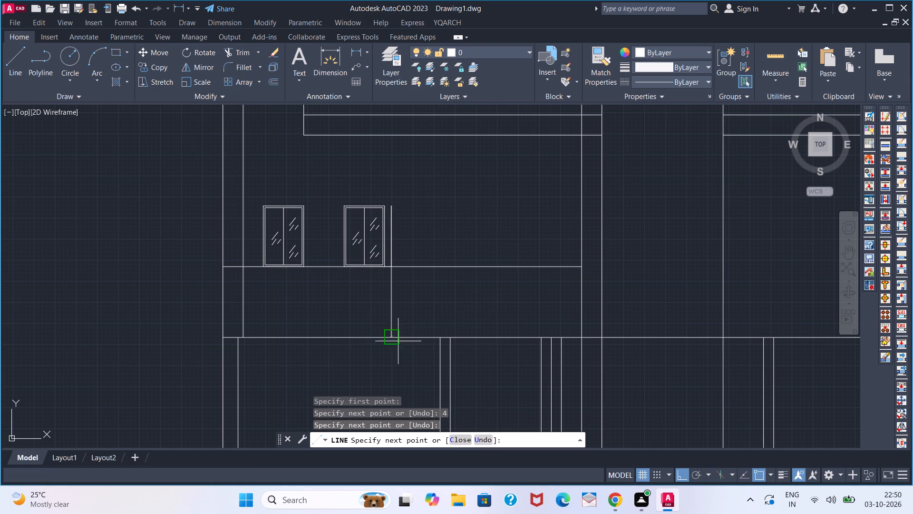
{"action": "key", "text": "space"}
Add a linear dimension along the ground-floor top line from the new vertical line to the nearest partition line on its right.
{"action": "left_click", "coordinate": [354, 52]}
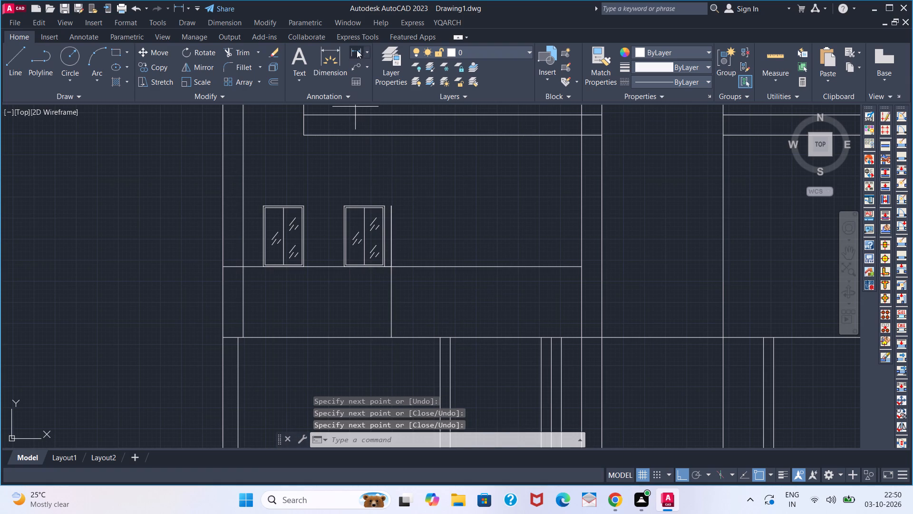
{"action": "left_click", "coordinate": [396, 336]}
{"action": "left_click", "coordinate": [437, 337]}
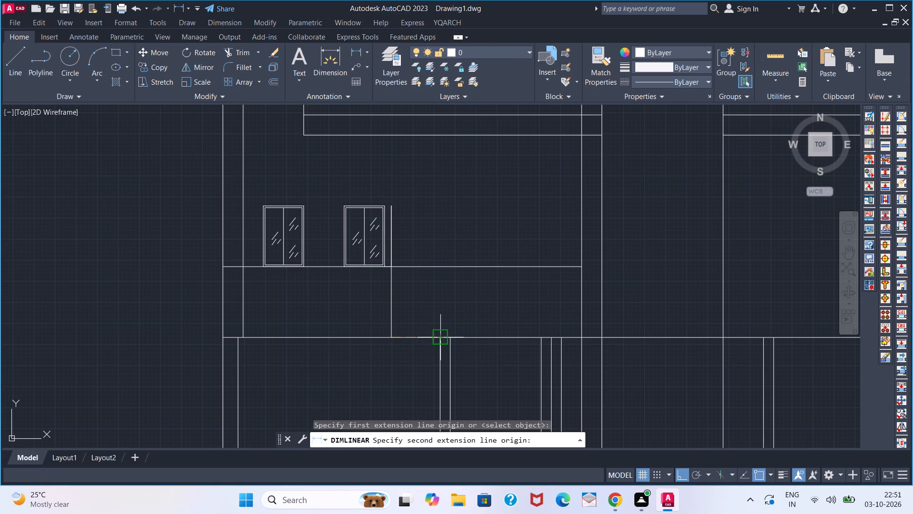
{"action": "left_click", "coordinate": [438, 337]}
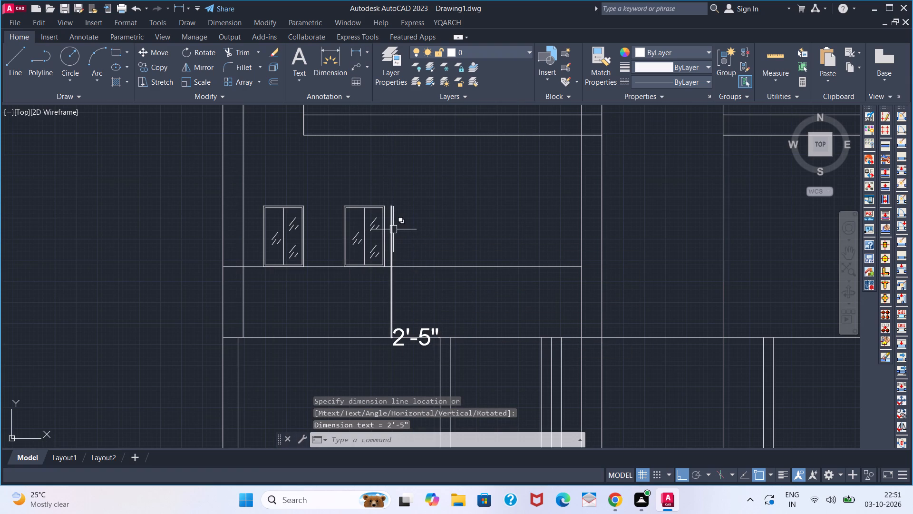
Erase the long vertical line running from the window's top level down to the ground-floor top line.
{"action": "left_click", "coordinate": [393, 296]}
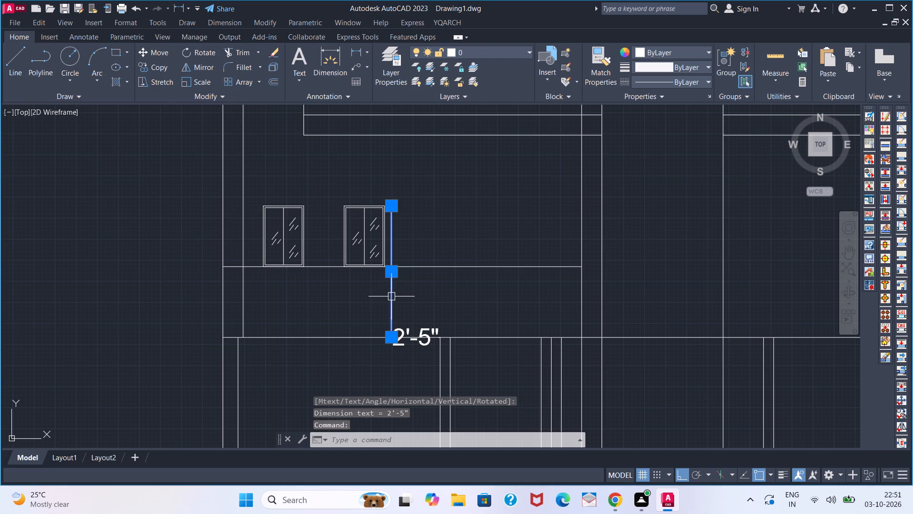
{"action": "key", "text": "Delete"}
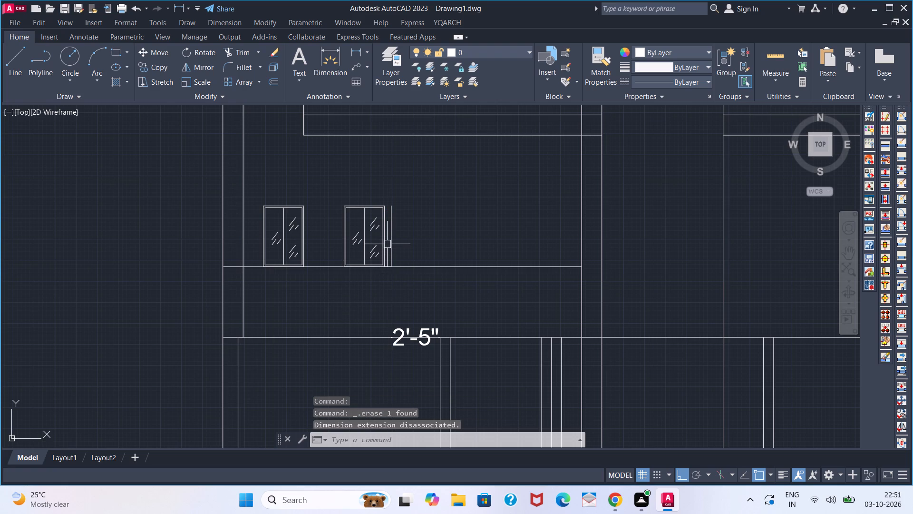
Draw a line from the top of the short vertical line 2'5" right and straight down to the sill line, closing the door outline.
{"action": "key", "text": "l"}
{"action": "key", "text": "Return"}
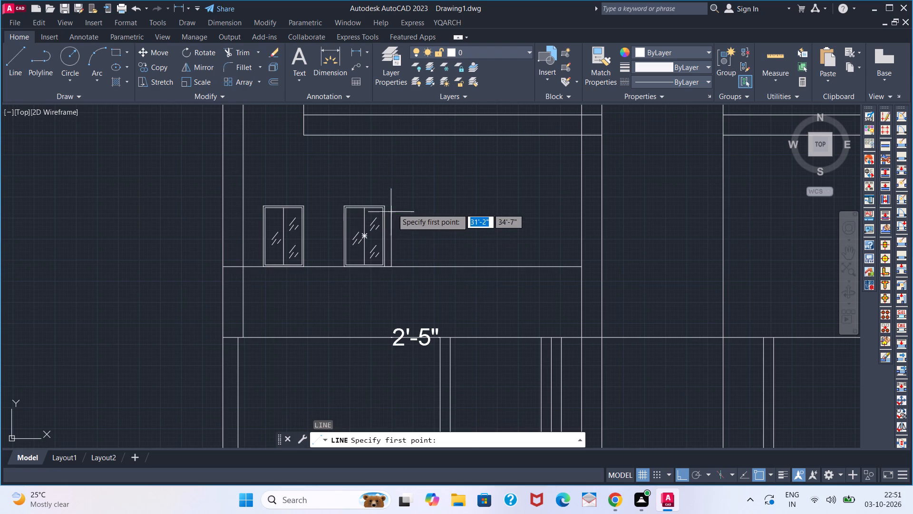
{"action": "left_click", "coordinate": [393, 205]}
{"action": "type", "text": "2'"}
{"action": "key", "text": "5"}
{"action": "key", "text": "Return"}
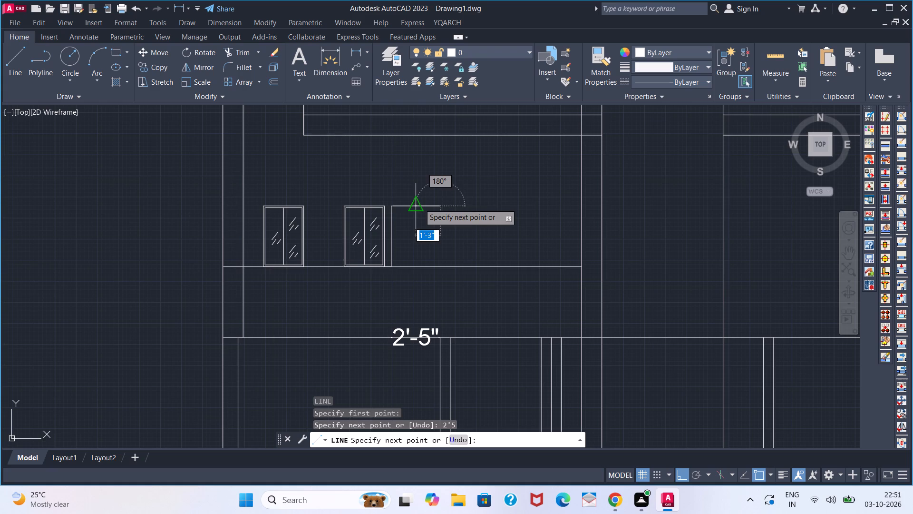
{"action": "left_click", "coordinate": [438, 260]}
{"action": "type", "text": "V"}
{"action": "key", "text": "space"}
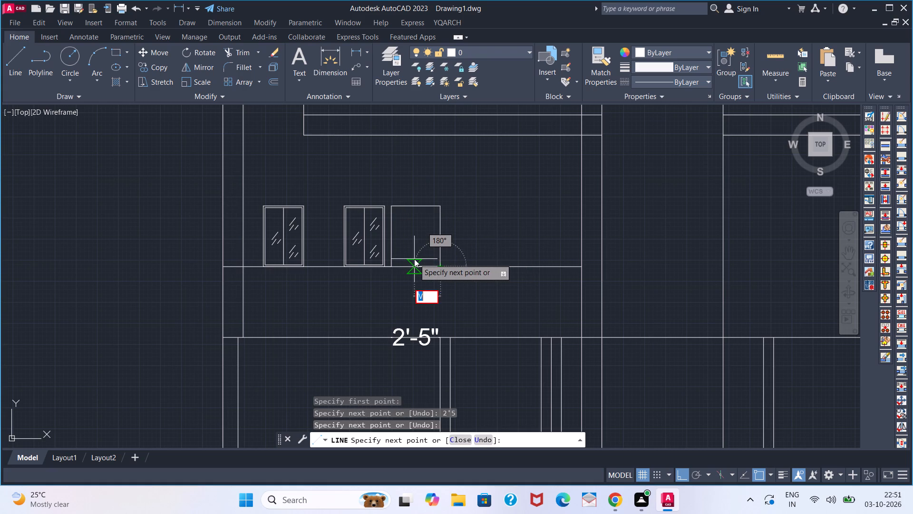
{"action": "key", "text": "Escape"}
{"action": "key", "text": "space"}
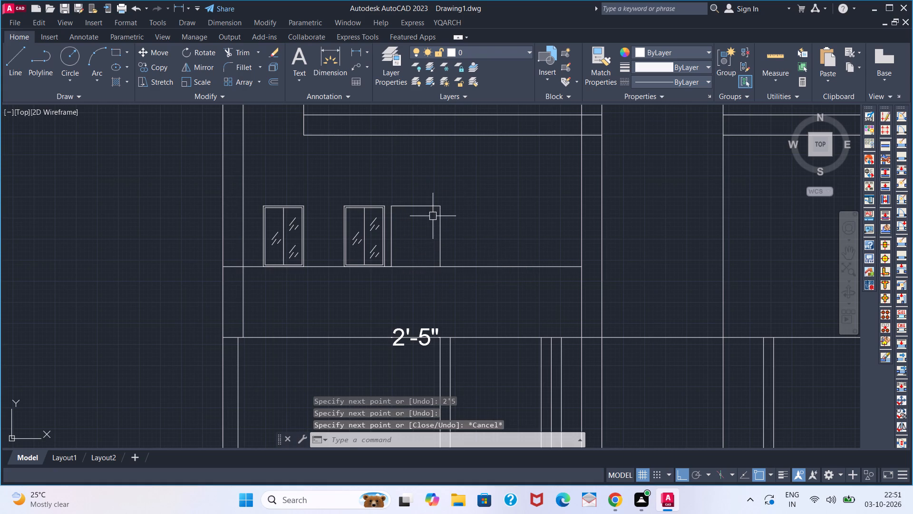
Offset the top, right and left lines of the door outline 1" inward.
{"action": "key", "text": "o"}
{"action": "key", "text": "Return"}
{"action": "key", "text": "1"}
{"action": "key", "text": "Return"}
{"action": "left_click", "coordinate": [432, 208]}
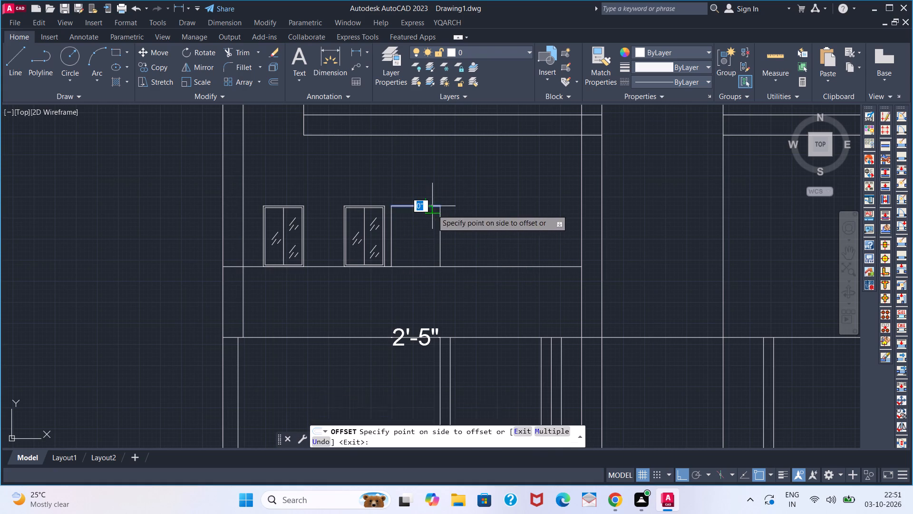
{"action": "left_click", "coordinate": [432, 237]}
{"action": "left_click", "coordinate": [447, 235]}
{"action": "left_click", "coordinate": [436, 236]}
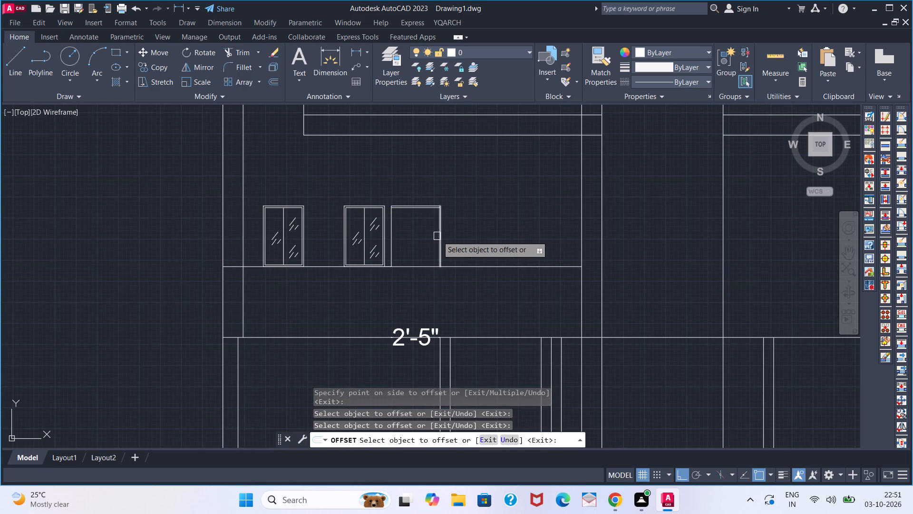
{"action": "left_click_drag", "start_coordinate": [438, 236], "coordinate": [434, 237]}
{"action": "left_click", "coordinate": [412, 237]}
{"action": "left_click_drag", "start_coordinate": [393, 237], "coordinate": [410, 234]}
{"action": "left_click", "coordinate": [428, 230]}
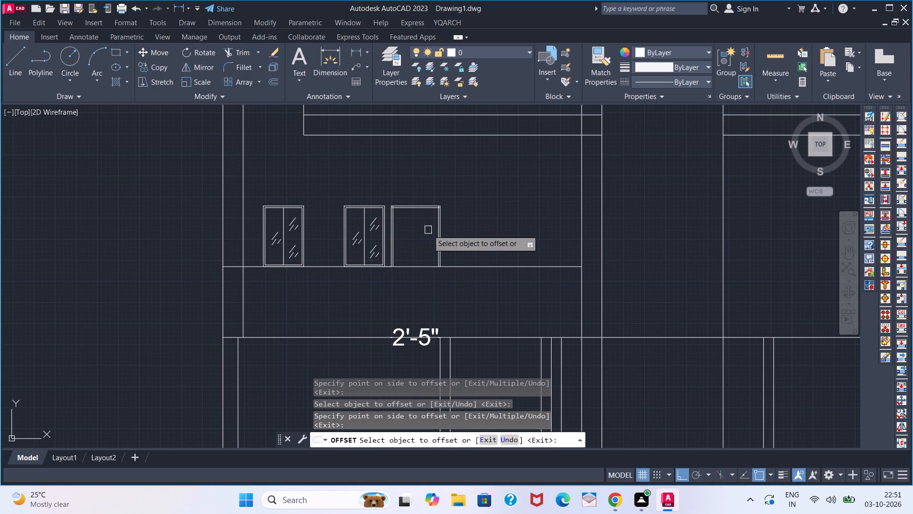
{"action": "key", "text": "space"}
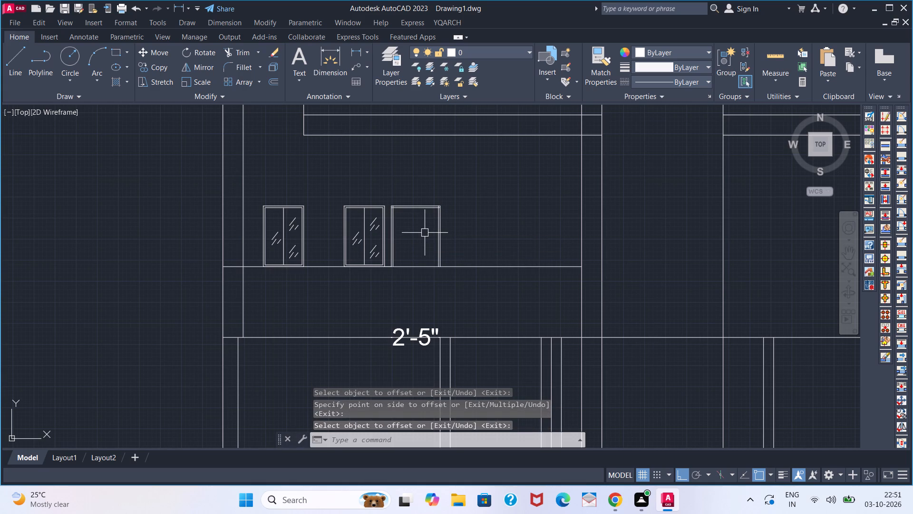
Trim the overlapping inner frame line ends at both upper corners of the door.
{"action": "scroll", "coordinate": [418, 227], "scroll_direction": "up", "scroll_amount": 2}
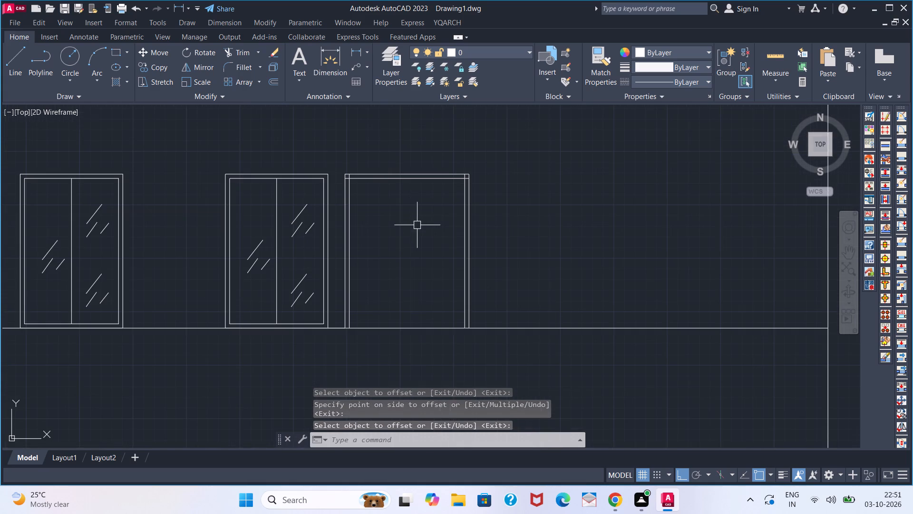
{"action": "type", "text": "RE"}
{"action": "key", "text": "Escape"}
{"action": "key", "text": "Escape"}
{"action": "key", "text": "t"}
{"action": "type", "text": "R"}
{"action": "key", "text": "space"}
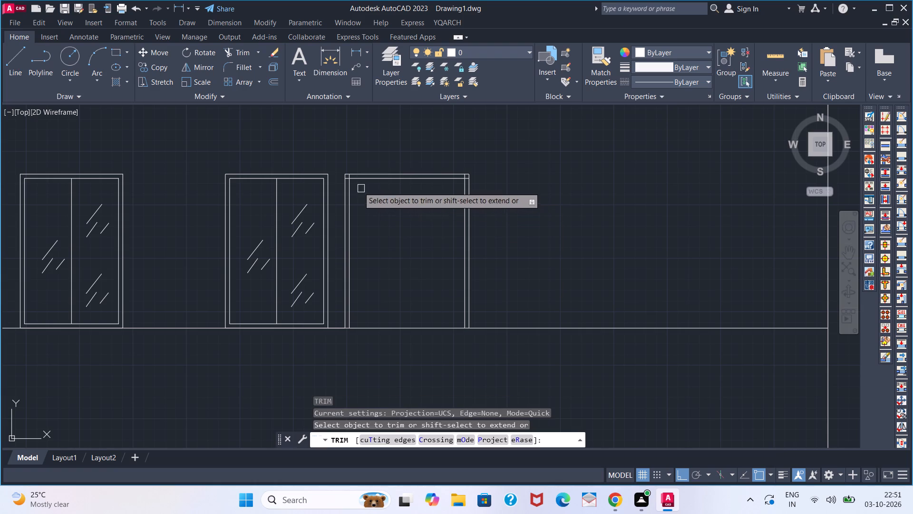
{"action": "scroll", "coordinate": [343, 180], "scroll_direction": "up", "scroll_amount": 3}
{"action": "left_click", "coordinate": [350, 173]}
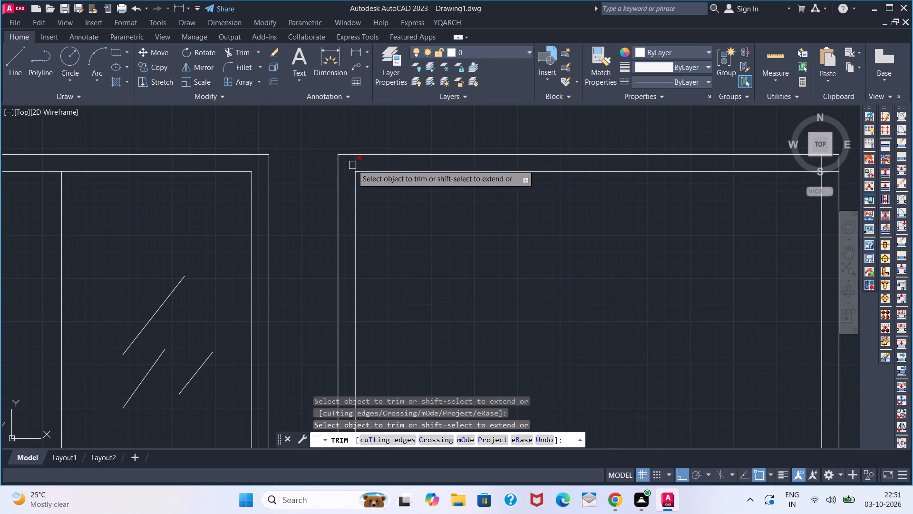
{"action": "left_click", "coordinate": [352, 165]}
{"action": "middle_click_drag", "start_coordinate": [334, 224], "coordinate": [278, 227]}
{"action": "middle_click_drag", "start_coordinate": [260, 230], "coordinate": [254, 230]}
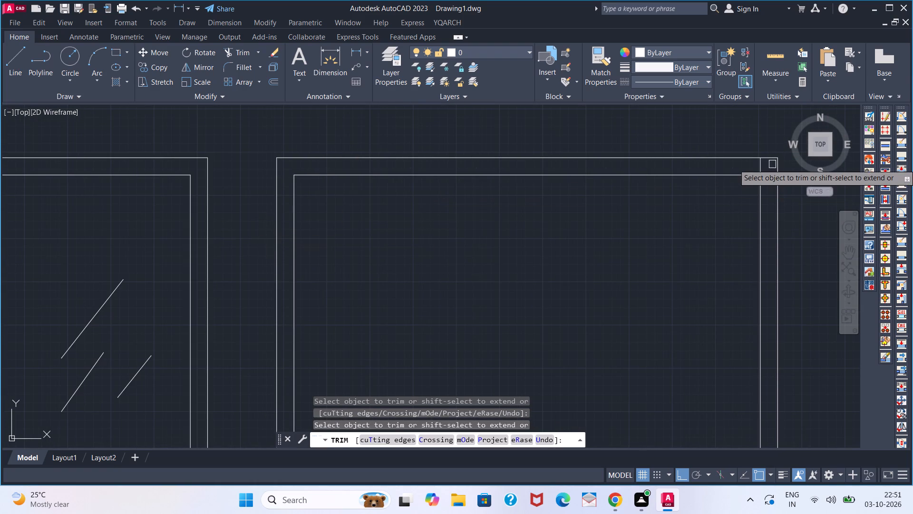
{"action": "scroll", "coordinate": [772, 164], "scroll_direction": "up", "scroll_amount": 2}
{"action": "left_click", "coordinate": [748, 169]}
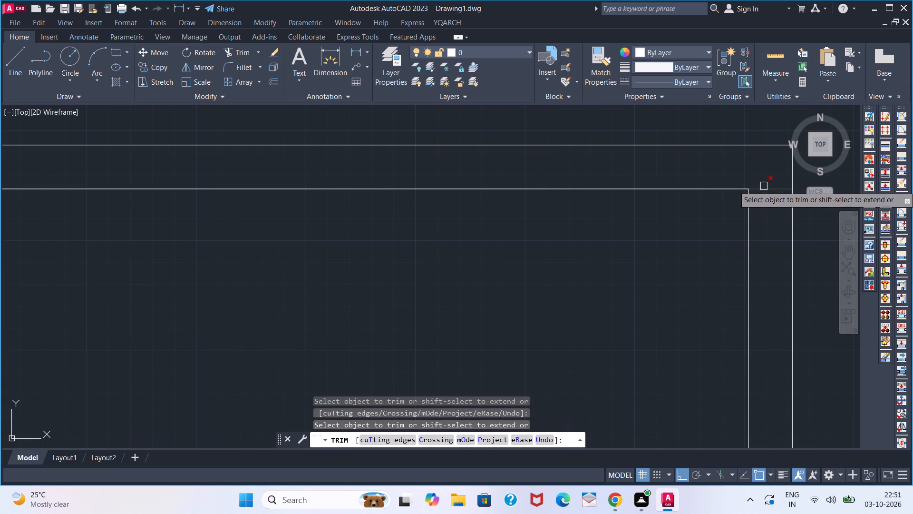
{"action": "left_click", "coordinate": [764, 186]}
{"action": "scroll", "coordinate": [706, 194], "scroll_direction": "down", "scroll_amount": 4}
{"action": "scroll", "coordinate": [624, 241], "scroll_direction": "down", "scroll_amount": 3}
{"action": "middle_click_drag", "start_coordinate": [602, 257], "coordinate": [517, 206]}
{"action": "key", "text": "space"}
Draw a circle of about 2" radius just inside the door frame's lower left corner.
{"action": "scroll", "coordinate": [527, 211], "scroll_direction": "down", "scroll_amount": 1}
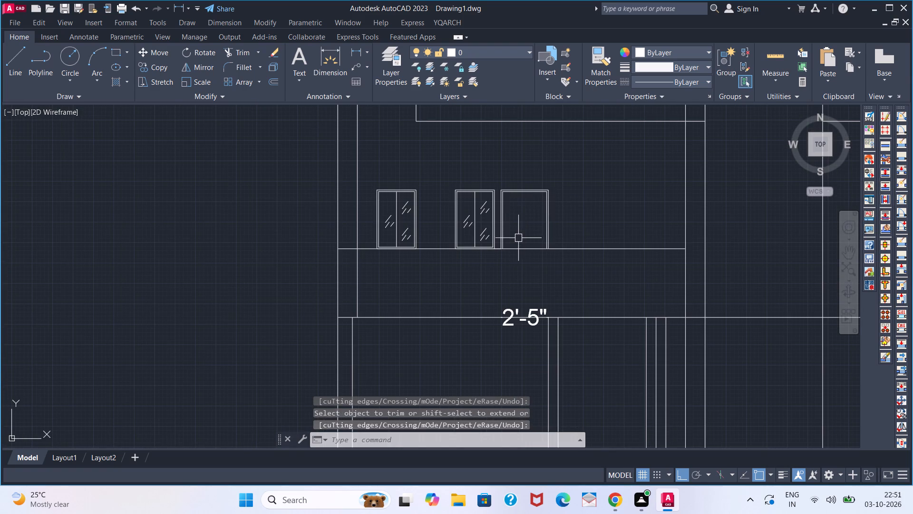
{"action": "scroll", "coordinate": [514, 238], "scroll_direction": "up", "scroll_amount": 1}
{"action": "scroll", "coordinate": [514, 238], "scroll_direction": "down", "scroll_amount": 1}
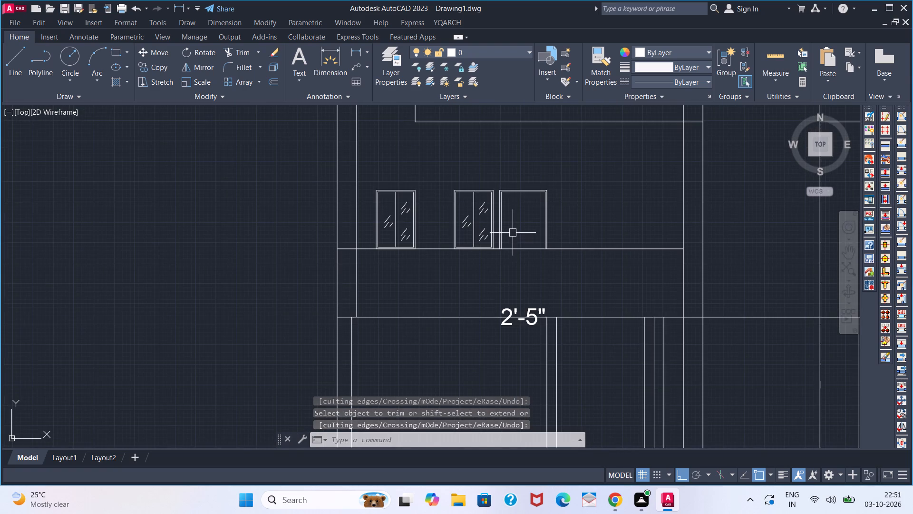
{"action": "middle_click_drag", "start_coordinate": [509, 229], "coordinate": [443, 243]}
{"action": "left_click", "coordinate": [497, 182]}
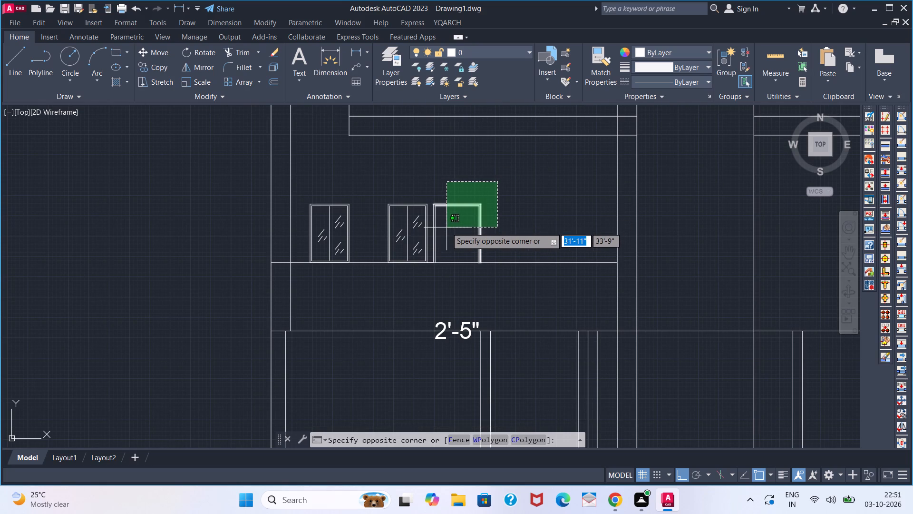
{"action": "key", "text": "Escape"}
{"action": "type", "text": "C"}
{"action": "key", "text": "space"}
{"action": "scroll", "coordinate": [445, 247], "scroll_direction": "up", "scroll_amount": 3}
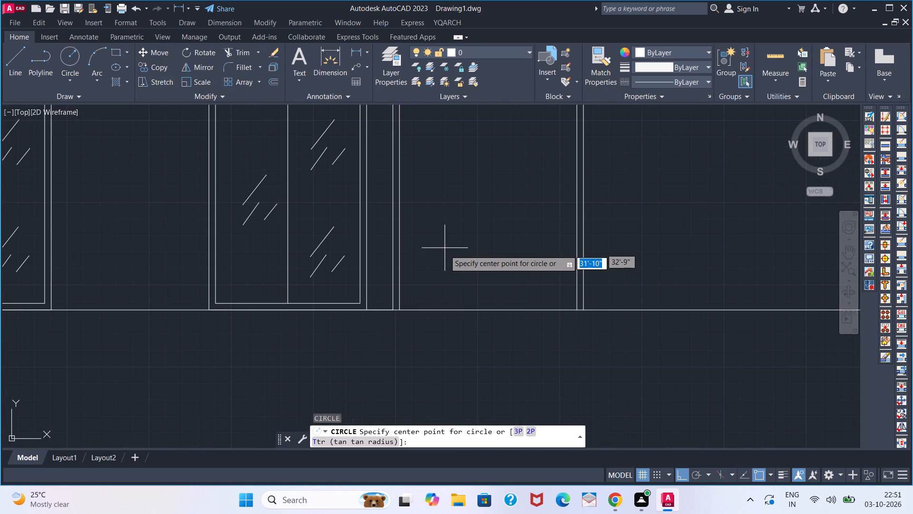
{"action": "left_click", "coordinate": [416, 291]}
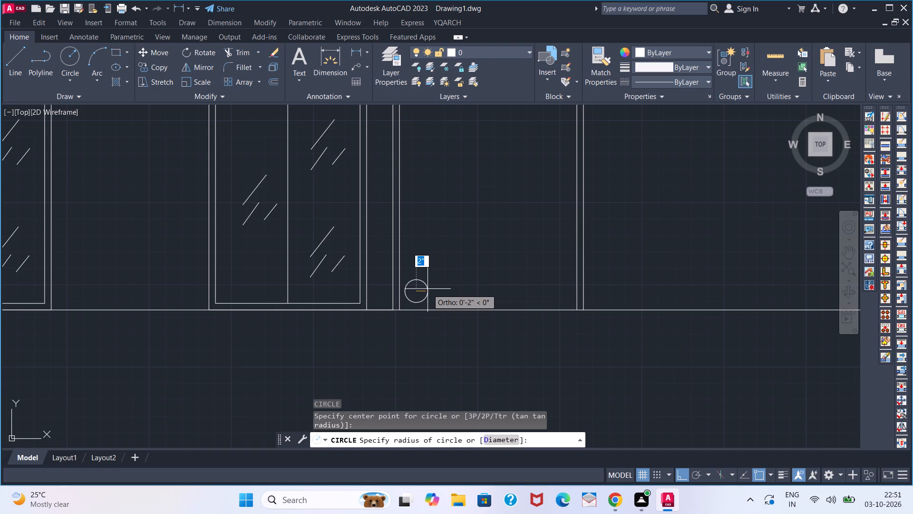
{"action": "left_click", "coordinate": [427, 289]}
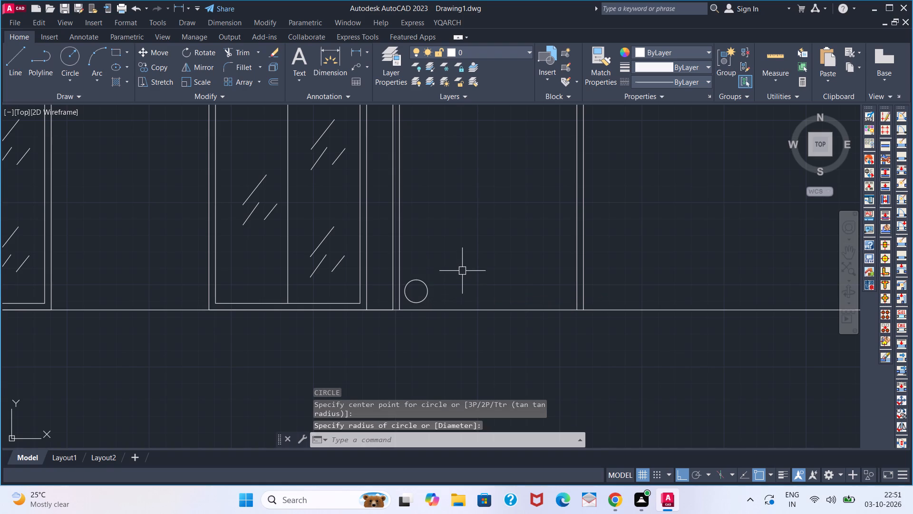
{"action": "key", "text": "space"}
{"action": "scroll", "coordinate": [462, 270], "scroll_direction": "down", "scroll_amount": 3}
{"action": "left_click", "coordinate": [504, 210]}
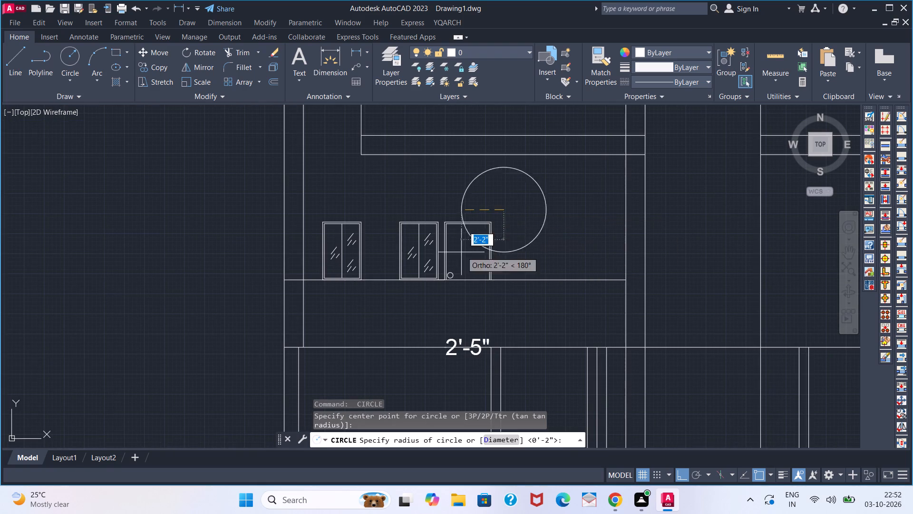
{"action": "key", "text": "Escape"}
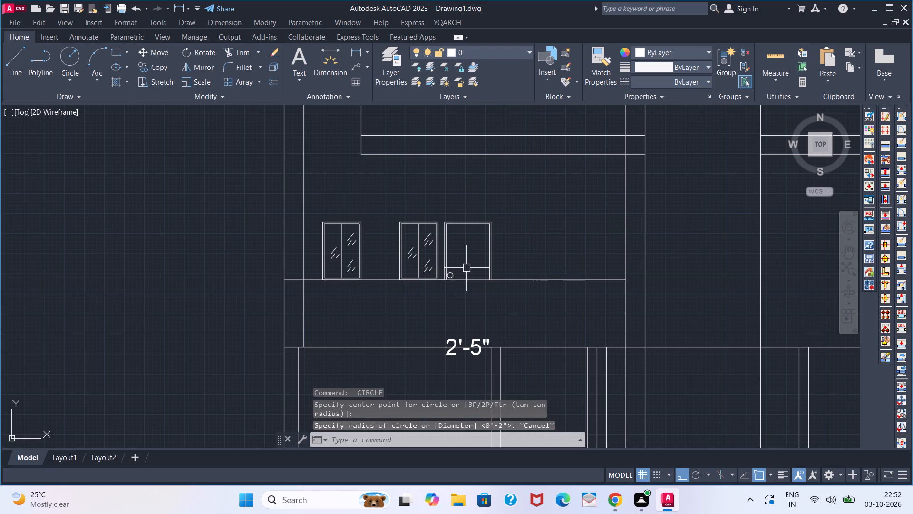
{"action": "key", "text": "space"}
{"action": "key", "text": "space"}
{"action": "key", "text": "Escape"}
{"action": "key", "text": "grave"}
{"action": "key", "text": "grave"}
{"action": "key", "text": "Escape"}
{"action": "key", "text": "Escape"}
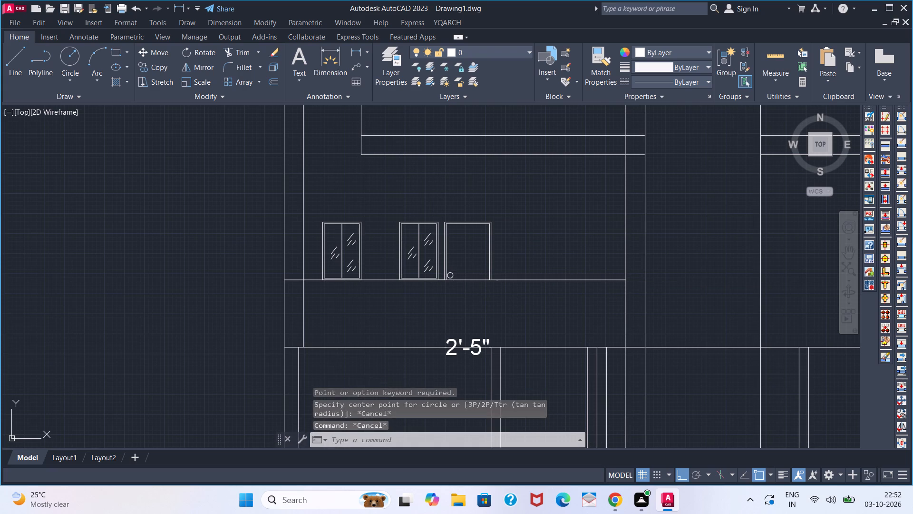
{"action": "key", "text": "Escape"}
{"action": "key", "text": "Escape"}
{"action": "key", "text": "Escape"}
Group the door frame lines together with the small circle.
{"action": "left_click", "coordinate": [502, 211]}
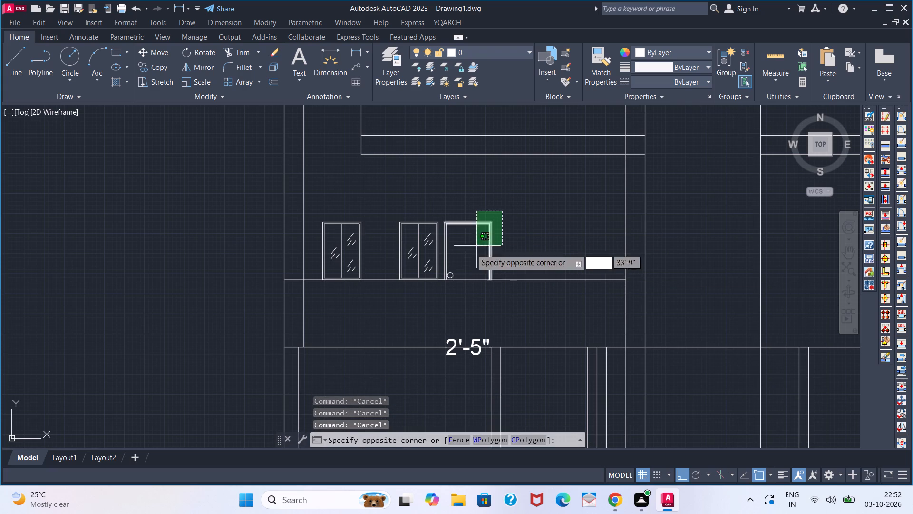
{"action": "left_click", "coordinate": [444, 274]}
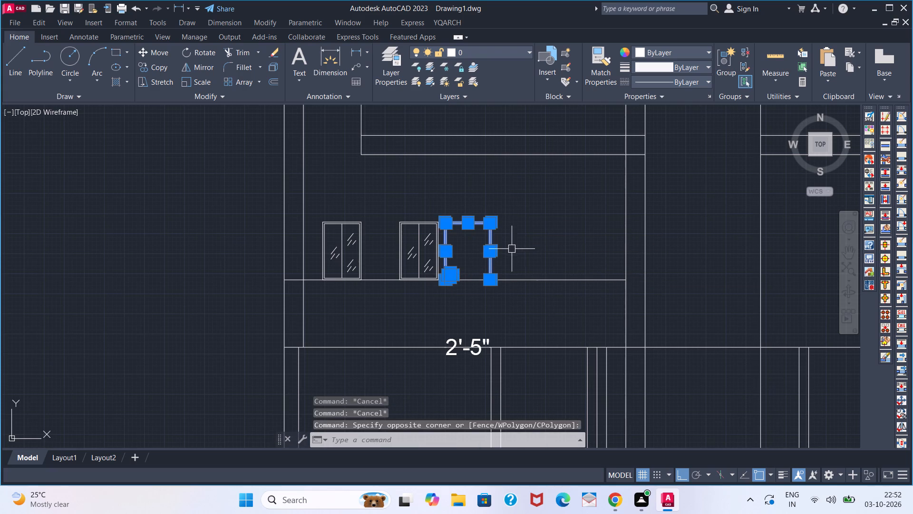
{"action": "type", "text": "G"}
{"action": "key", "text": "space"}
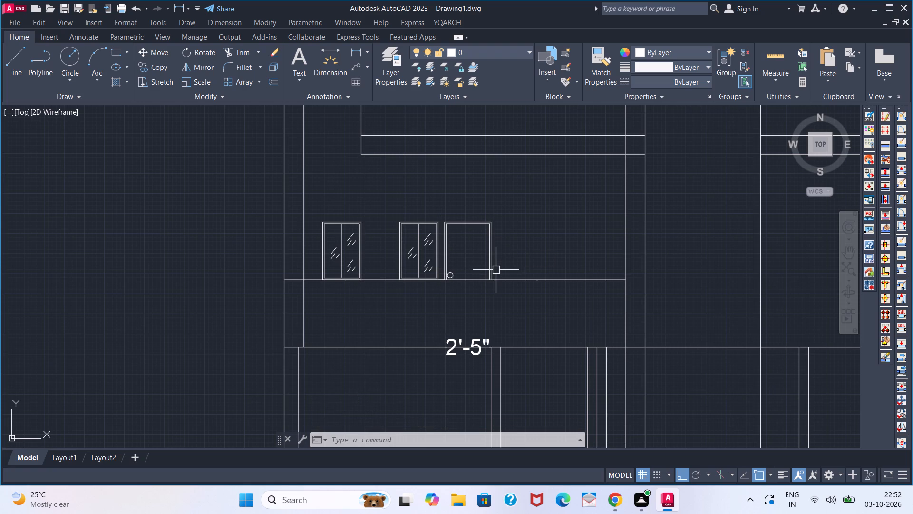
Draw a vertical line from the door's lower right corner down to the ground-floor top line.
{"action": "scroll", "coordinate": [501, 289], "scroll_direction": "up", "scroll_amount": 1}
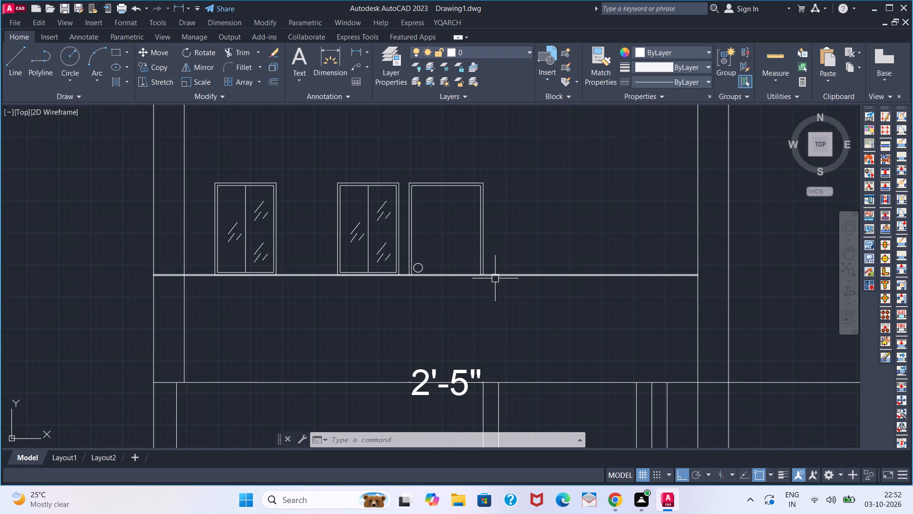
{"action": "key", "text": "l"}
{"action": "key", "text": "Return"}
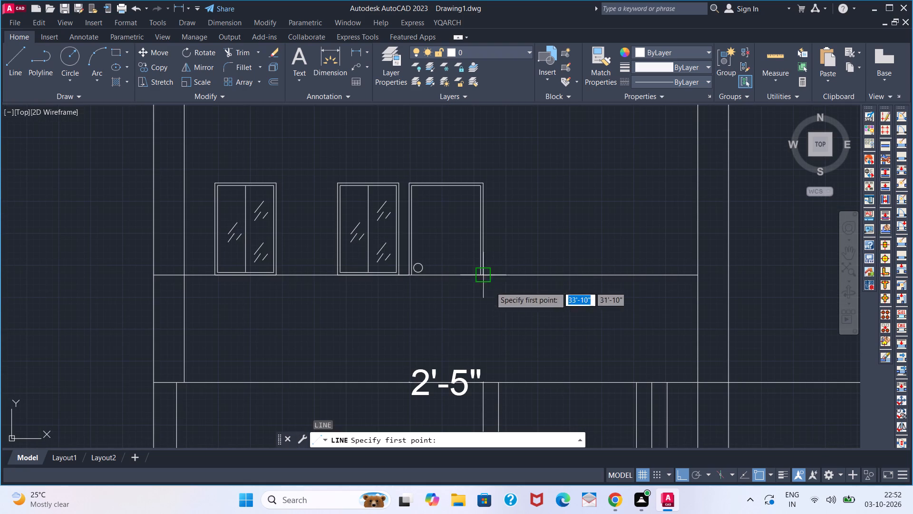
{"action": "scroll", "coordinate": [489, 383], "scroll_direction": "up", "scroll_amount": 2}
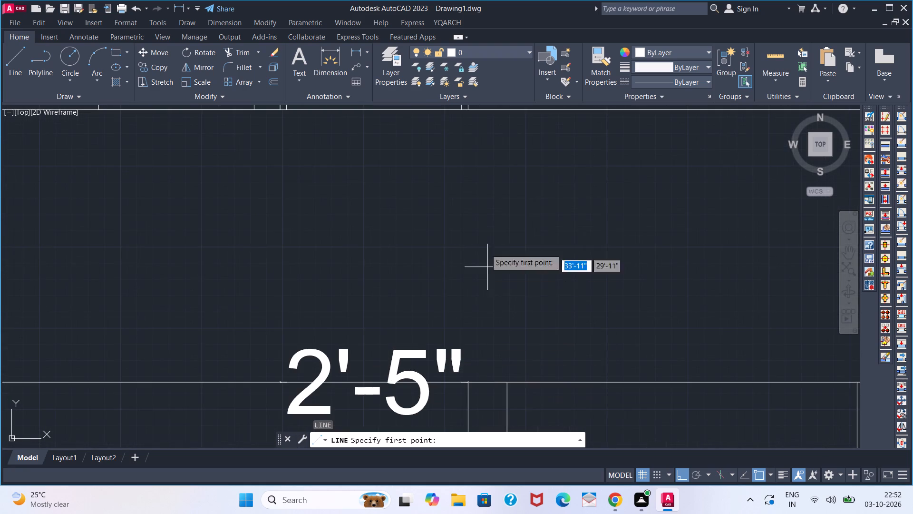
{"action": "scroll", "coordinate": [476, 194], "scroll_direction": "down", "scroll_amount": 2}
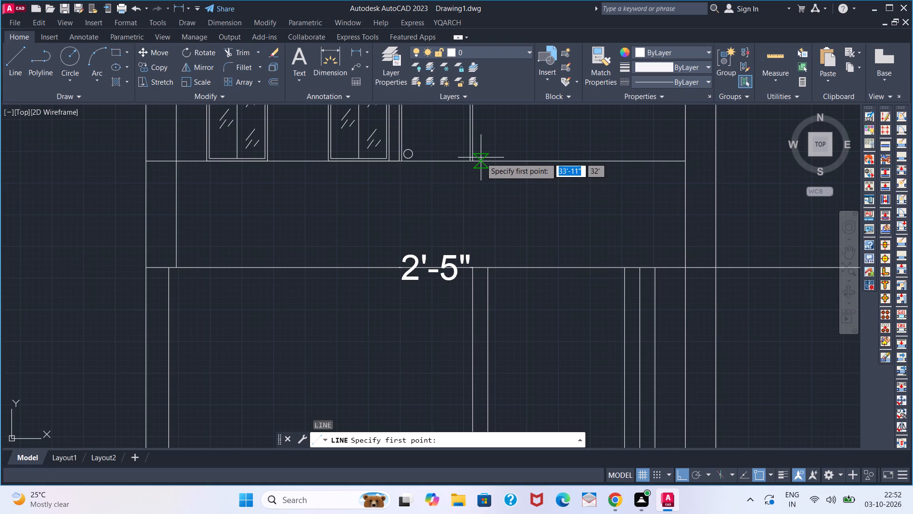
{"action": "scroll", "coordinate": [481, 158], "scroll_direction": "up", "scroll_amount": 2}
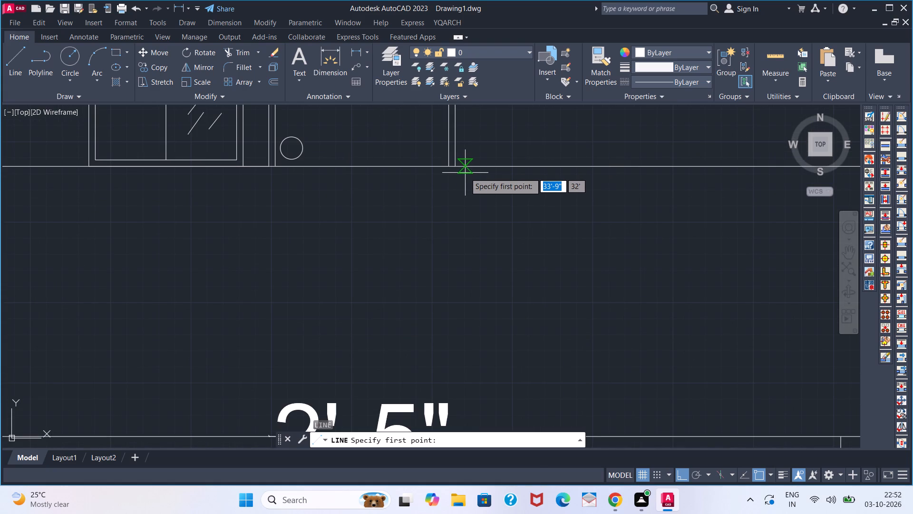
{"action": "left_click", "coordinate": [463, 172]}
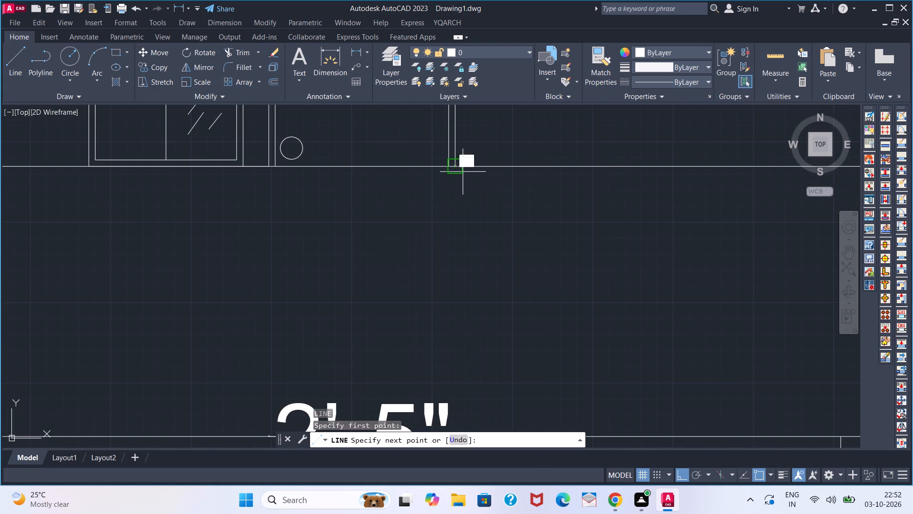
{"action": "scroll", "coordinate": [476, 283], "scroll_direction": "down", "scroll_amount": 2}
{"action": "middle_click_drag", "start_coordinate": [476, 281], "coordinate": [476, 264]}
{"action": "scroll", "coordinate": [479, 294], "scroll_direction": "up", "scroll_amount": 3}
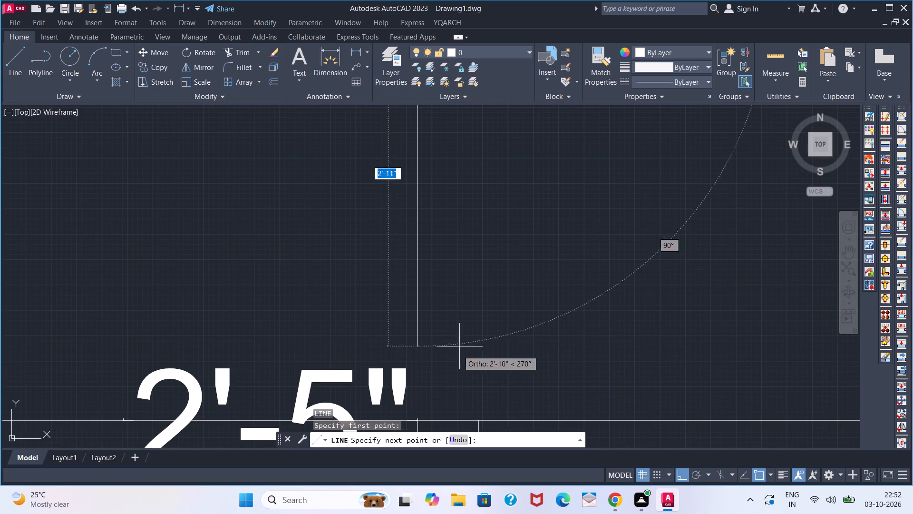
{"action": "left_click", "coordinate": [424, 417]}
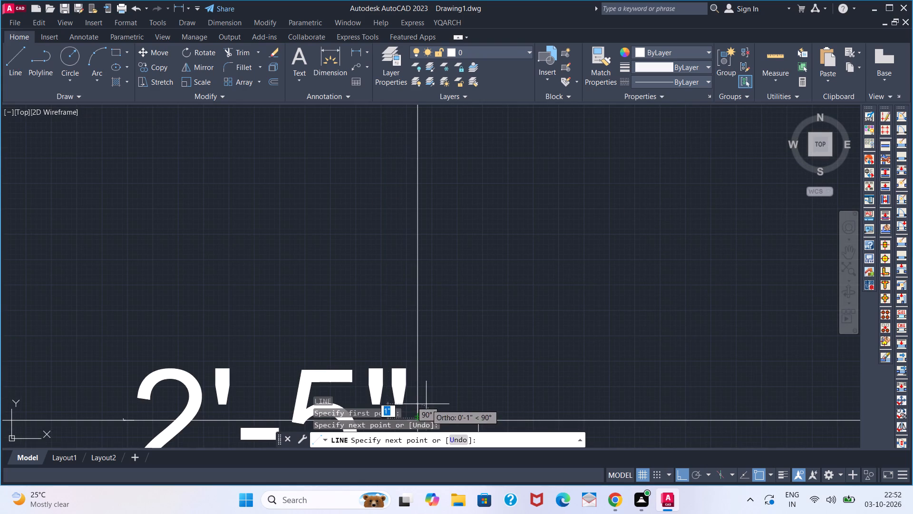
{"action": "key", "text": "space"}
Offset the vertical line below the door 3" to the right and erase the original line.
{"action": "scroll", "coordinate": [449, 316], "scroll_direction": "down", "scroll_amount": 2}
{"action": "key", "text": "o"}
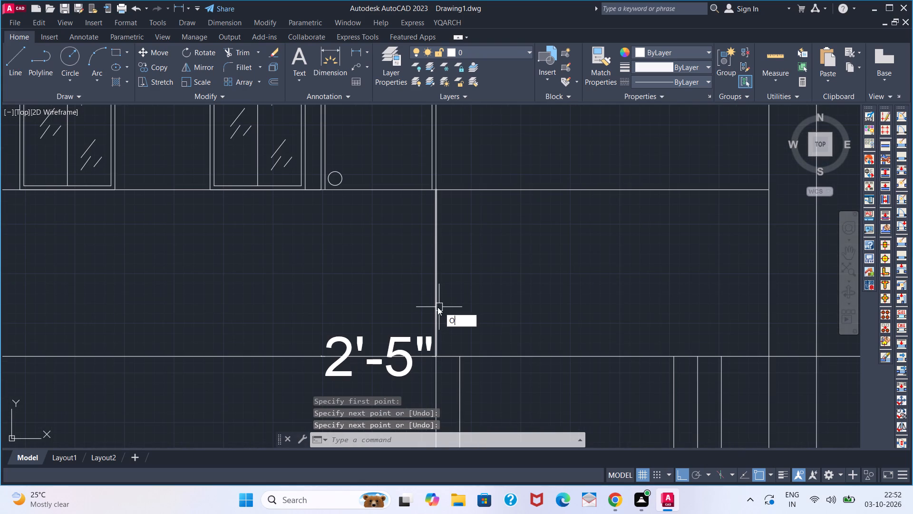
{"action": "key", "text": "Return"}
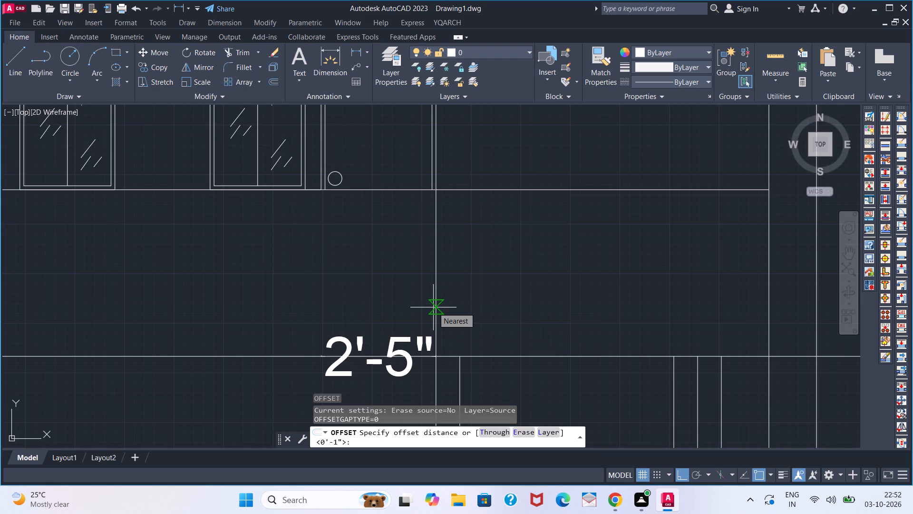
{"action": "key", "text": "3"}
{"action": "key", "text": "Return"}
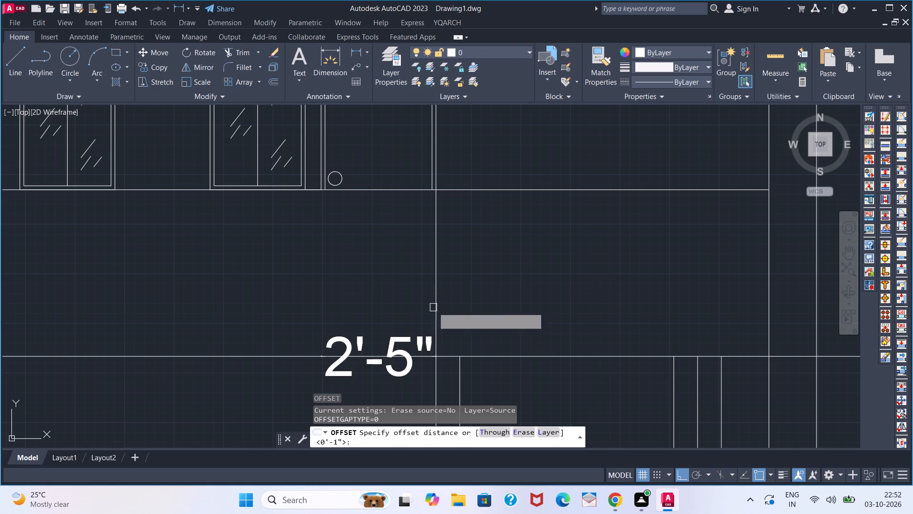
{"action": "left_click_drag", "start_coordinate": [433, 307], "coordinate": [439, 307]}
{"action": "left_click", "coordinate": [495, 299]}
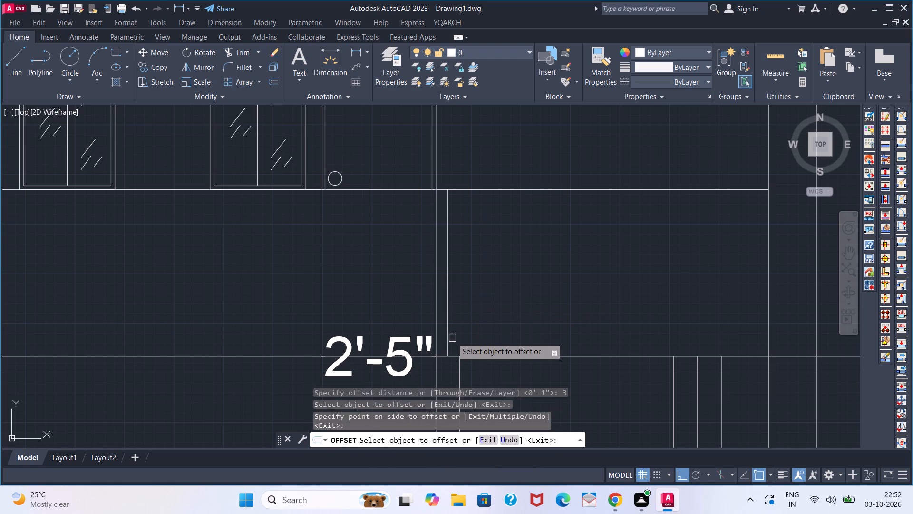
{"action": "key", "text": "space"}
{"action": "left_click", "coordinate": [437, 312]}
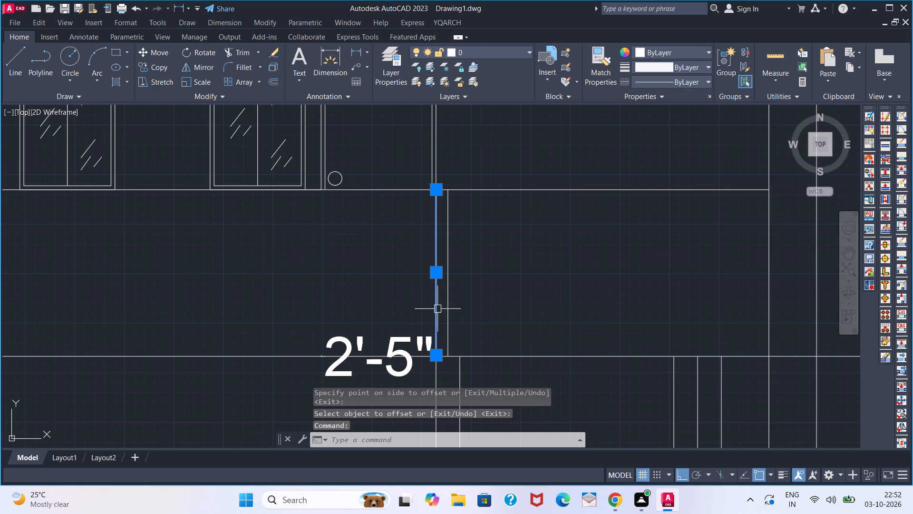
{"action": "key", "text": "Delete"}
Offset the remaining vertical line below the door 2" to each side and erase the centre line.
{"action": "key", "text": "o"}
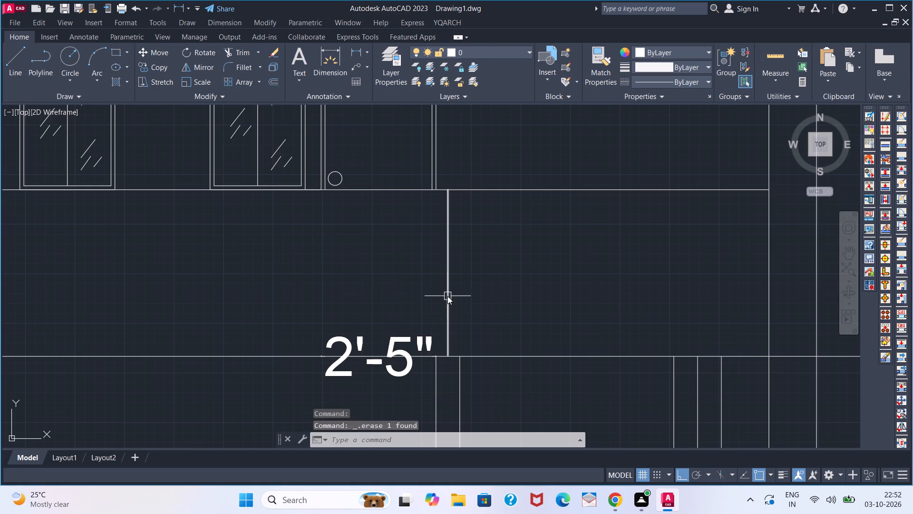
{"action": "key", "text": "Return"}
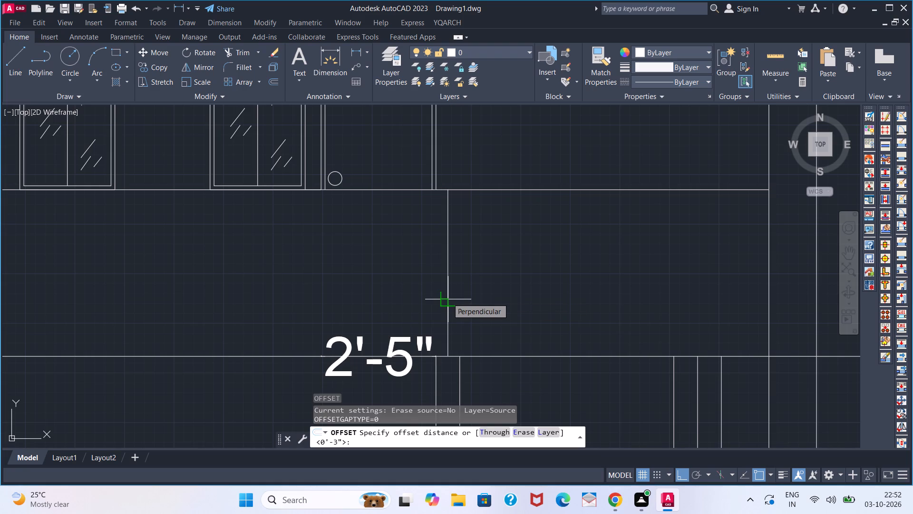
{"action": "key", "text": "2"}
{"action": "key", "text": "Return"}
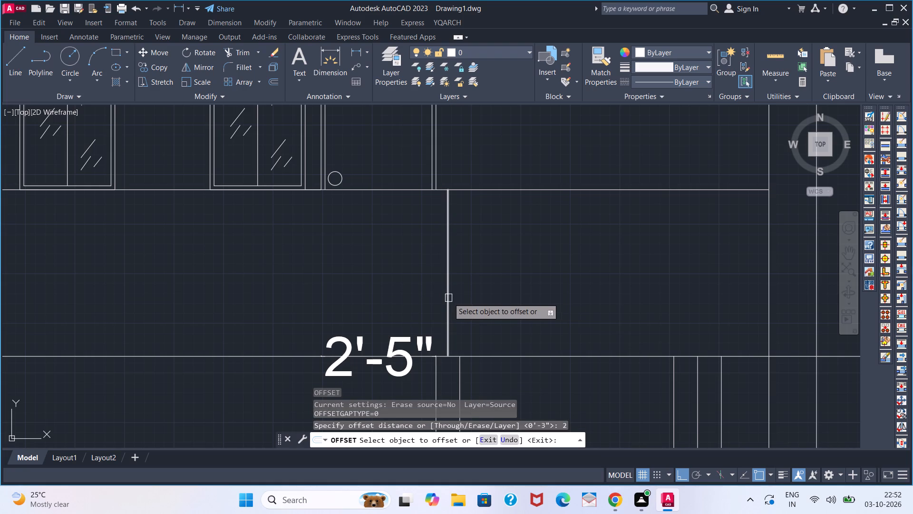
{"action": "left_click", "coordinate": [448, 298]}
{"action": "left_click", "coordinate": [426, 298]}
{"action": "left_click", "coordinate": [447, 298]}
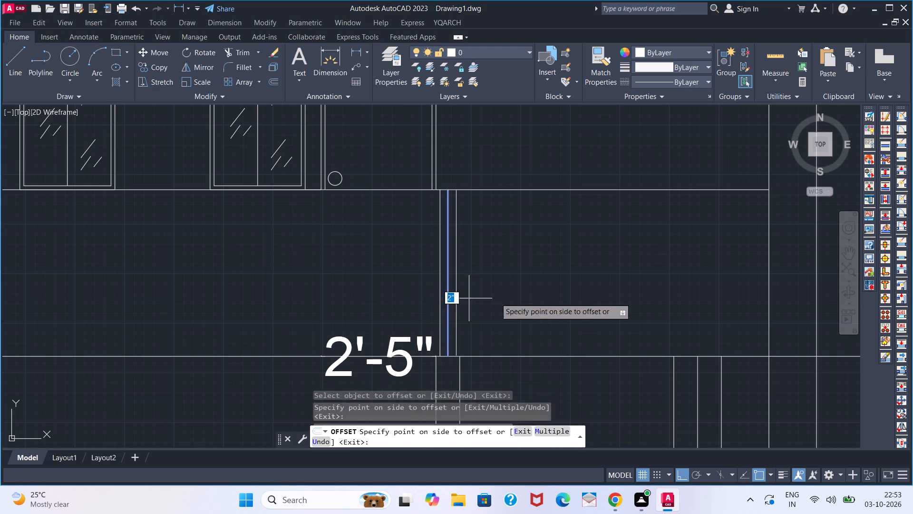
{"action": "left_click", "coordinate": [500, 298]}
{"action": "key", "text": "space"}
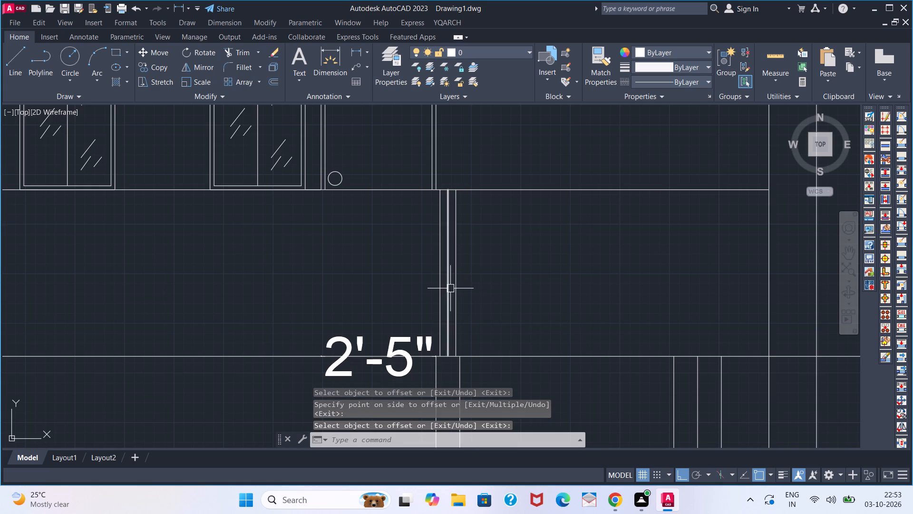
{"action": "left_click", "coordinate": [450, 288]}
{"action": "key", "text": "Delete"}
{"action": "scroll", "coordinate": [537, 297], "scroll_direction": "down", "scroll_amount": 2}
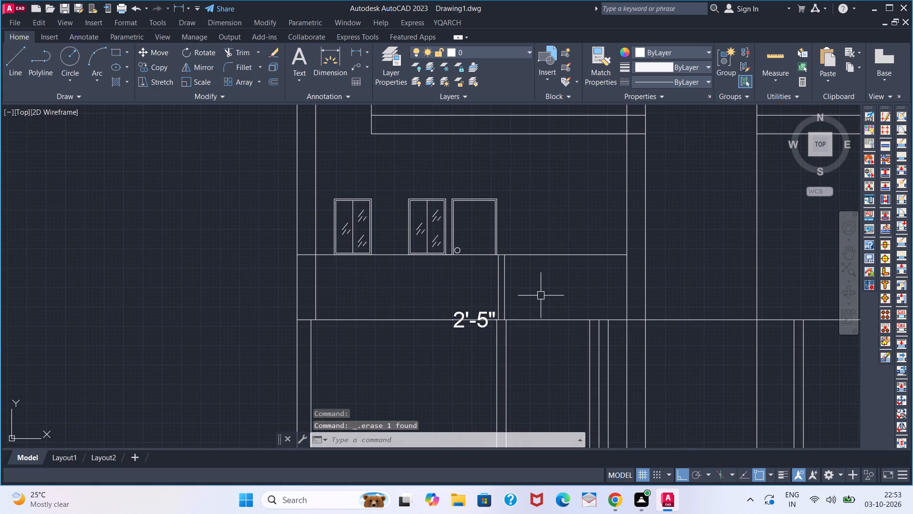
{"action": "middle_click_drag", "start_coordinate": [541, 297], "coordinate": [495, 312]}
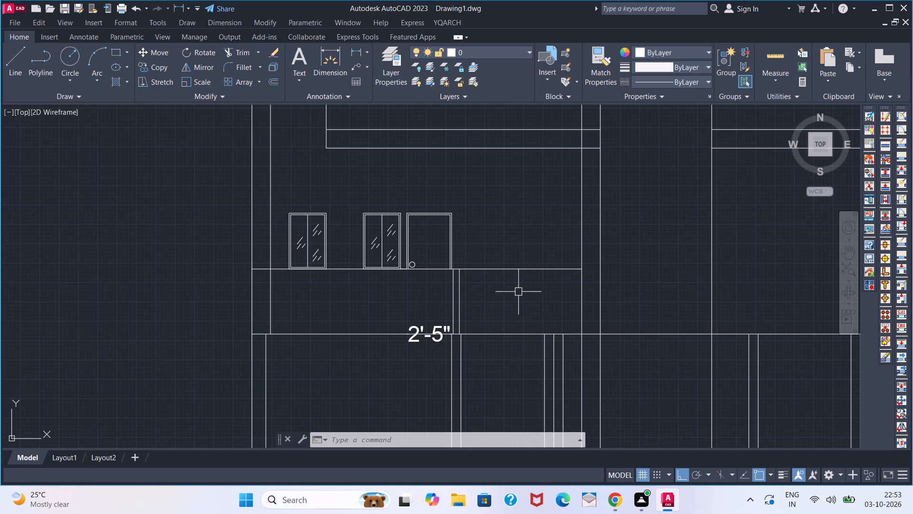
Copy the grouped door about 4'-1" to the right along the same floor line.
{"action": "left_click", "coordinate": [447, 217]}
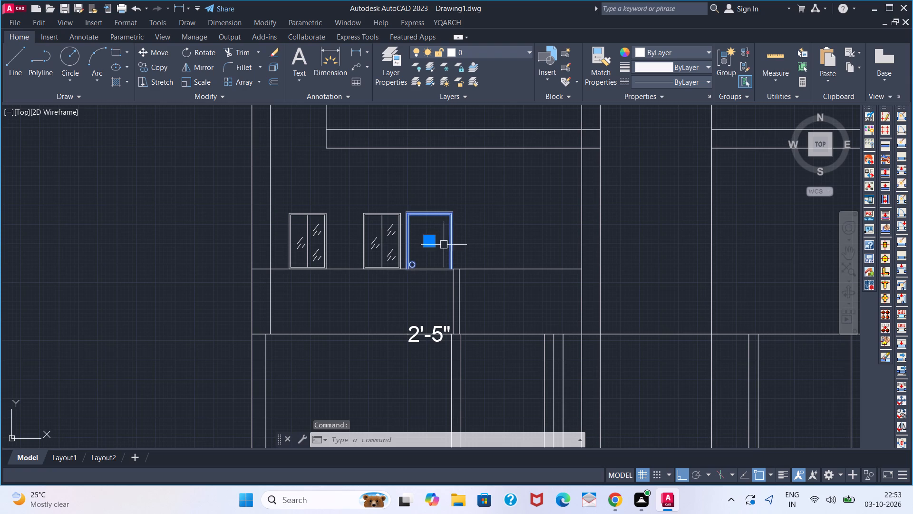
{"action": "key", "text": "c"}
{"action": "type", "text": "LO"}
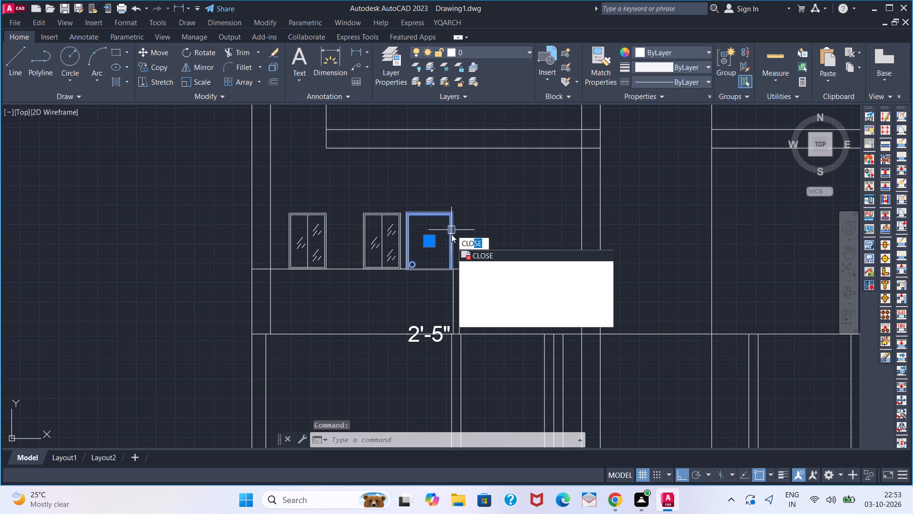
{"action": "key", "text": "BackSpace"}
{"action": "key", "text": "BackSpace"}
{"action": "key", "text": "BackSpace"}
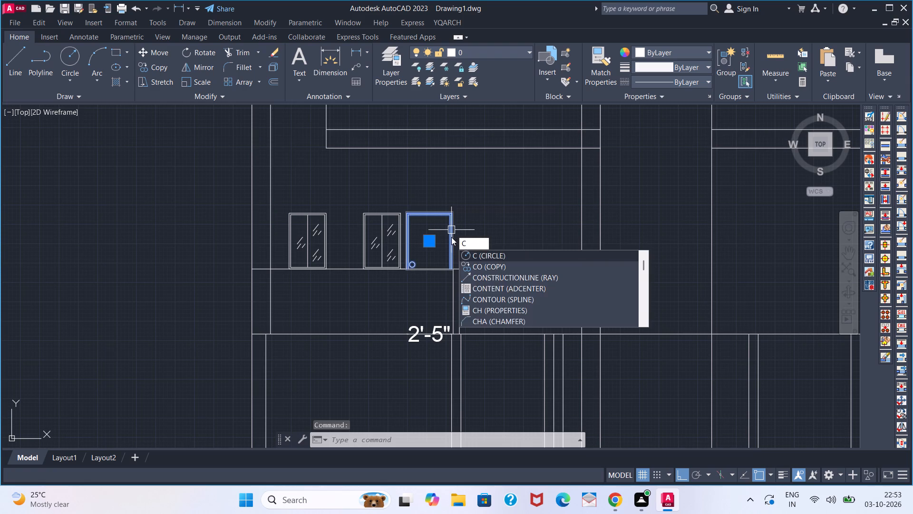
{"action": "key", "text": "o"}
{"action": "key", "text": "Return"}
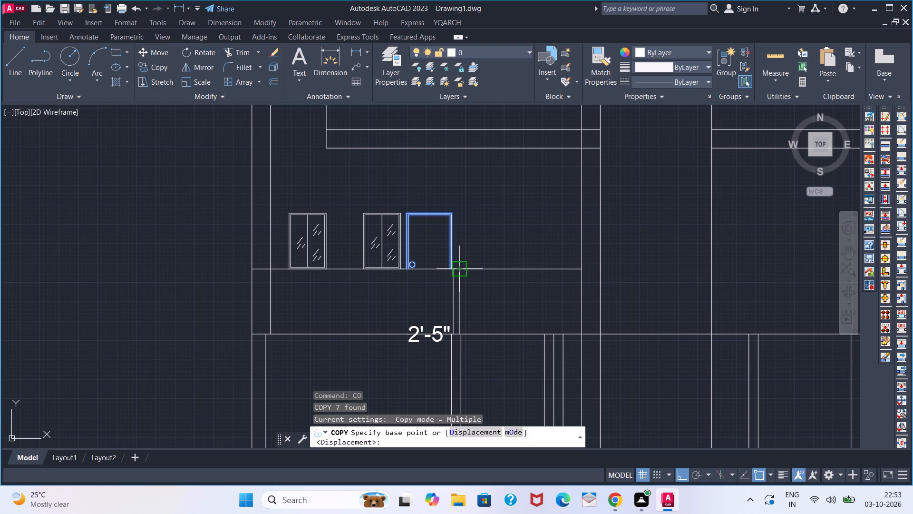
{"action": "scroll", "coordinate": [451, 265], "scroll_direction": "up", "scroll_amount": 3}
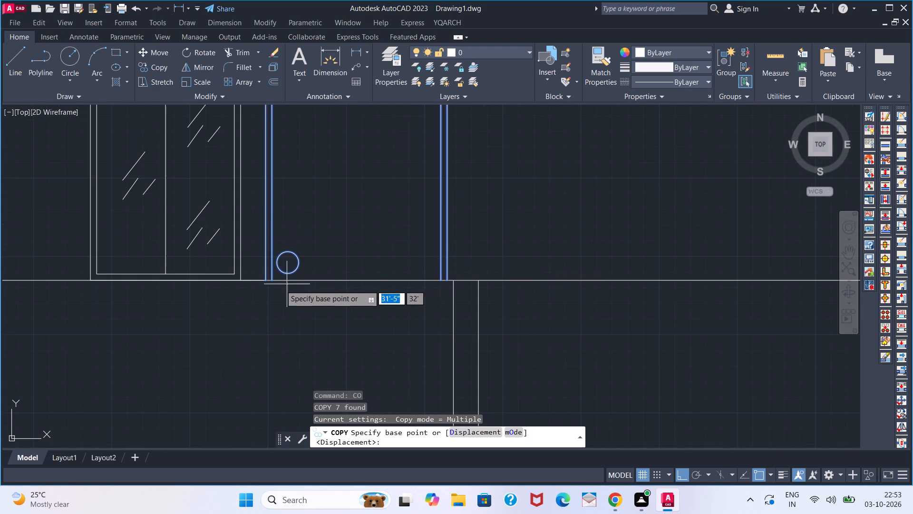
{"action": "left_click", "coordinate": [263, 281]}
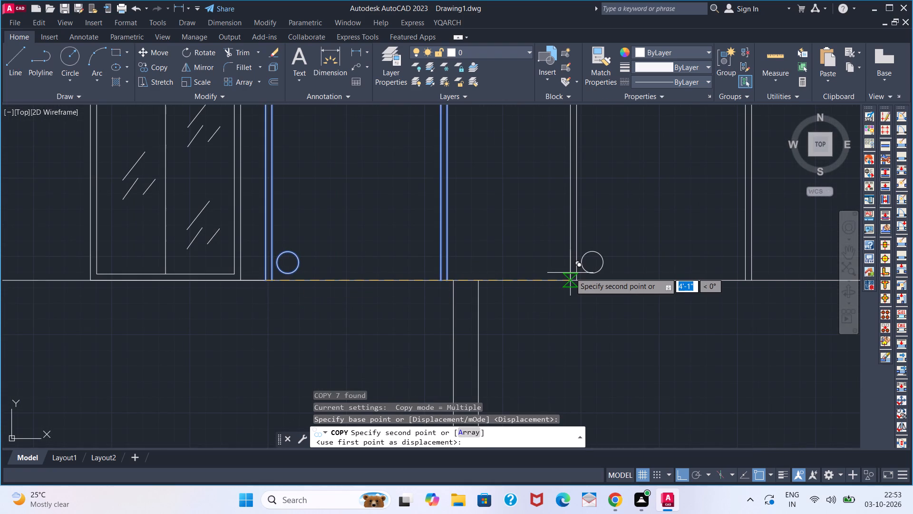
{"action": "scroll", "coordinate": [570, 273], "scroll_direction": "down", "scroll_amount": 3}
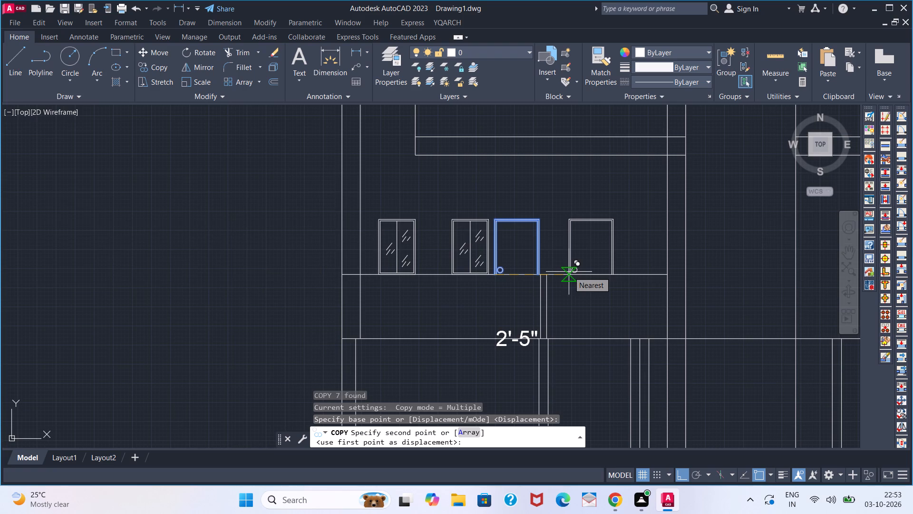
{"action": "left_click", "coordinate": [569, 272]}
{"action": "key", "text": "space"}
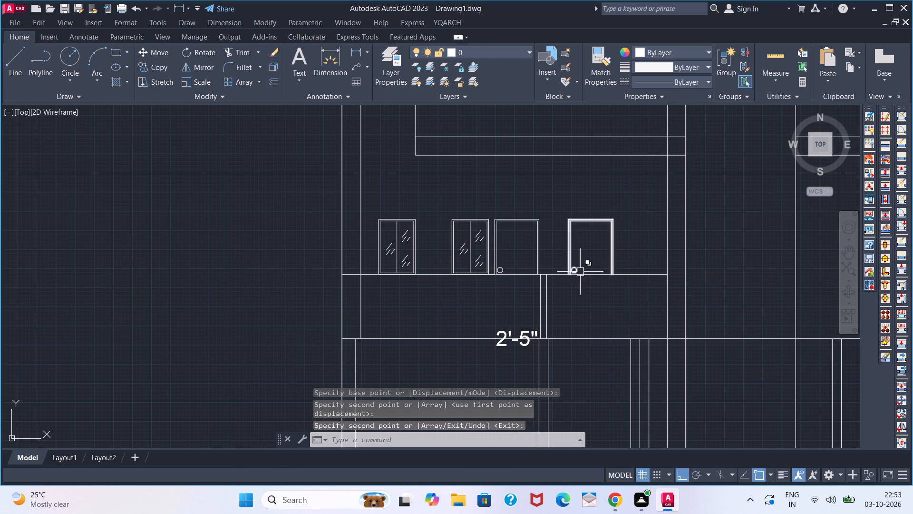
Erase the rightmost of the three closely spaced vertical partition lines on the ground floor, left of the central bay.
{"action": "middle_click_drag", "start_coordinate": [616, 285], "coordinate": [520, 336]}
{"action": "scroll", "coordinate": [521, 331], "scroll_direction": "down", "scroll_amount": 1}
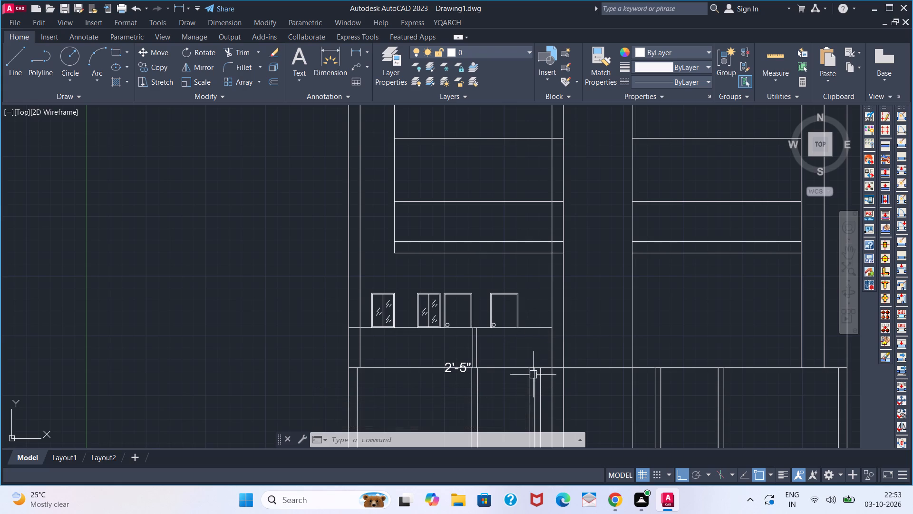
{"action": "middle_click_drag", "start_coordinate": [517, 387], "coordinate": [485, 354]}
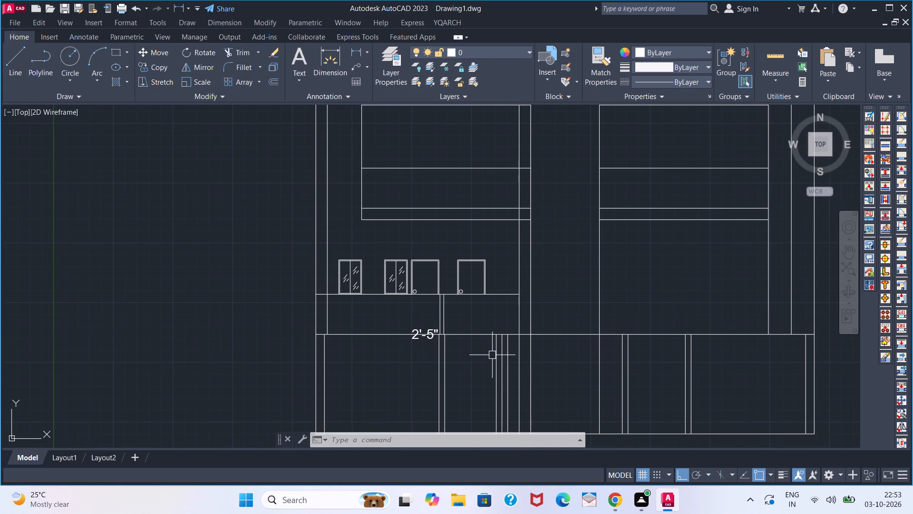
{"action": "middle_click_drag", "start_coordinate": [465, 356], "coordinate": [444, 311]}
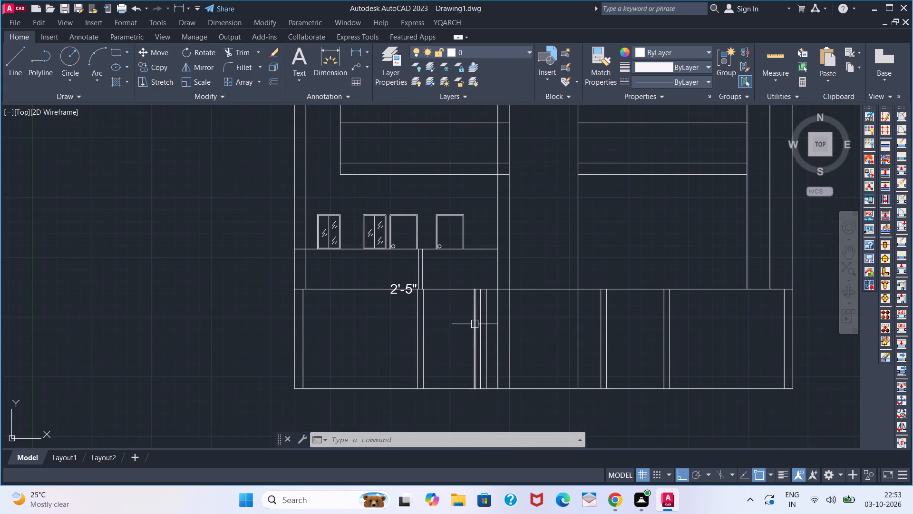
{"action": "scroll", "coordinate": [475, 325], "scroll_direction": "up", "scroll_amount": 1}
{"action": "left_click", "coordinate": [482, 325]}
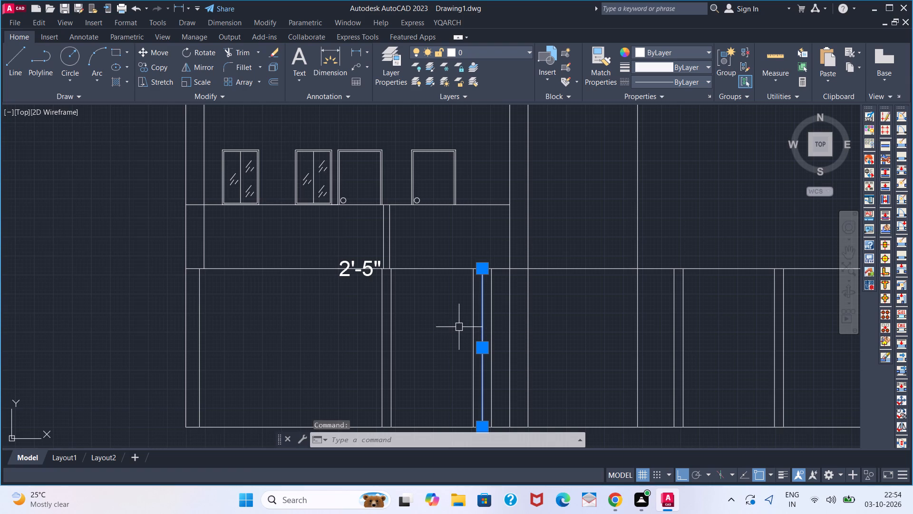
{"action": "key", "text": "Escape"}
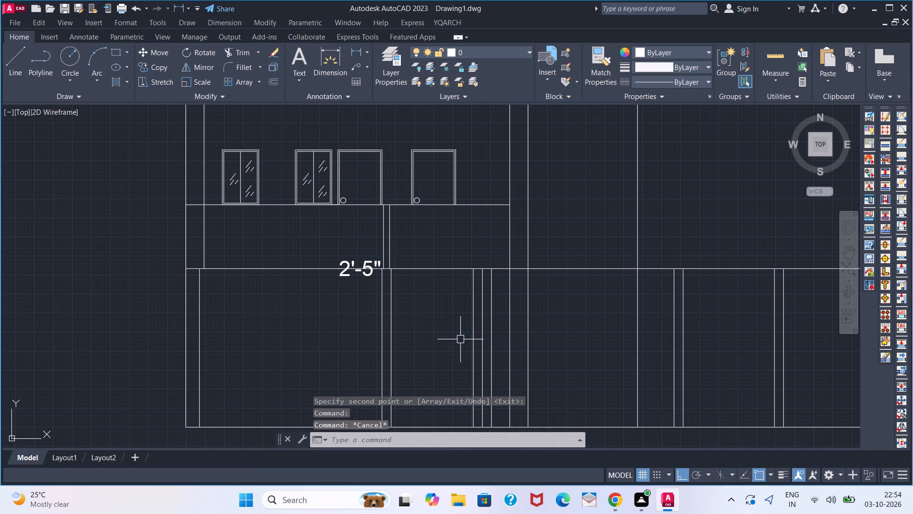
{"action": "scroll", "coordinate": [468, 326], "scroll_direction": "down", "scroll_amount": 1}
{"action": "middle_click_drag", "start_coordinate": [454, 326], "coordinate": [396, 365]}
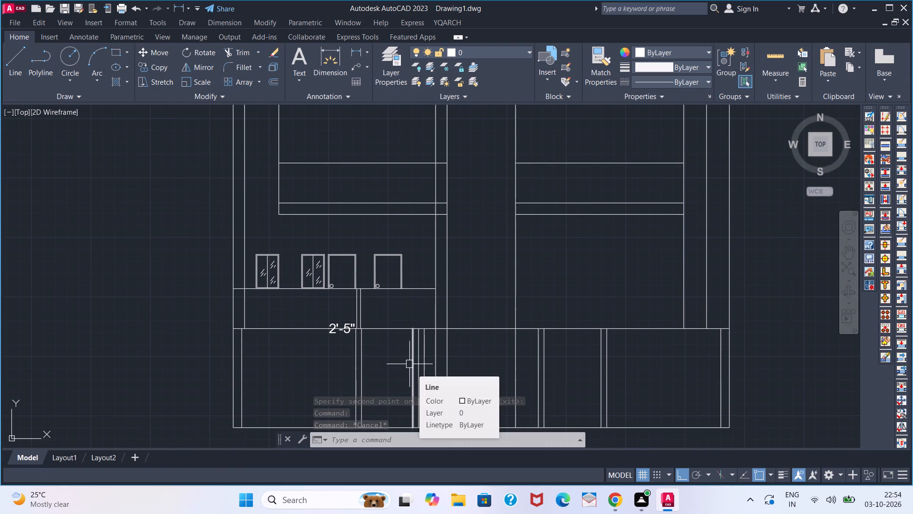
{"action": "middle_click_drag", "start_coordinate": [421, 337], "coordinate": [425, 305]}
{"action": "scroll", "coordinate": [428, 330], "scroll_direction": "up", "scroll_amount": 1}
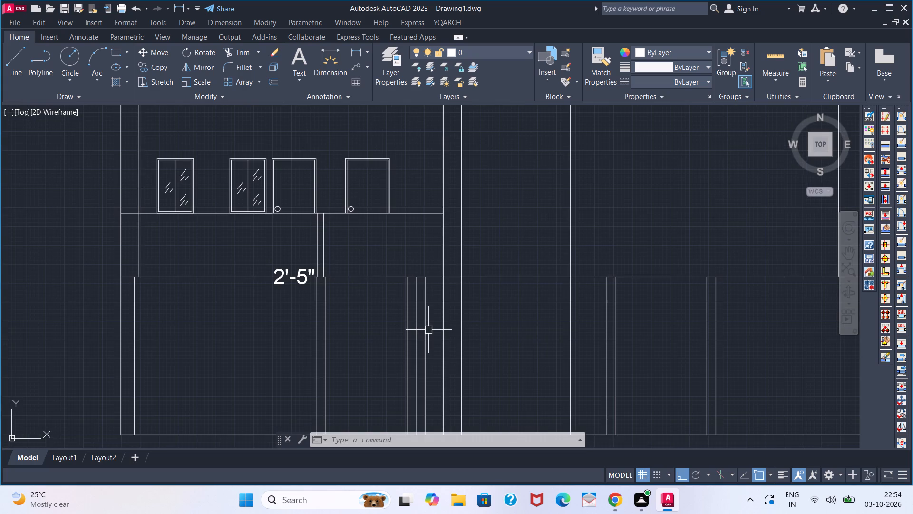
{"action": "left_click", "coordinate": [427, 331]}
{"action": "key", "text": "Delete"}
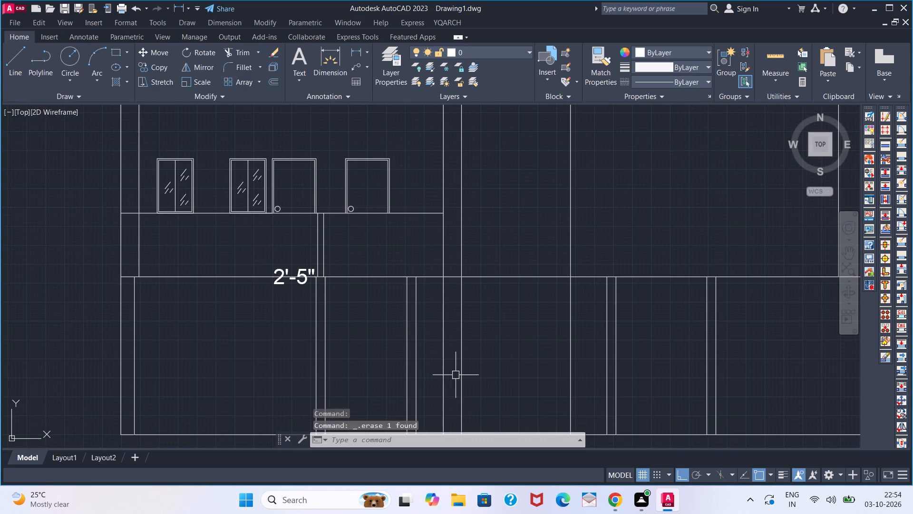
Measure the gaps between the ground-floor partitions and the adjacent vertical lines on both sides of the central bay.
{"action": "scroll", "coordinate": [480, 350], "scroll_direction": "down", "scroll_amount": 1}
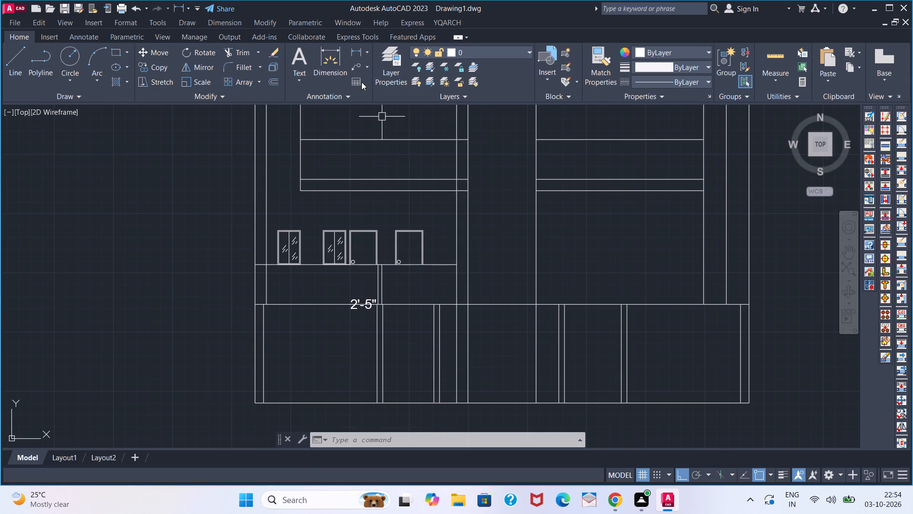
{"action": "left_click", "coordinate": [355, 51]}
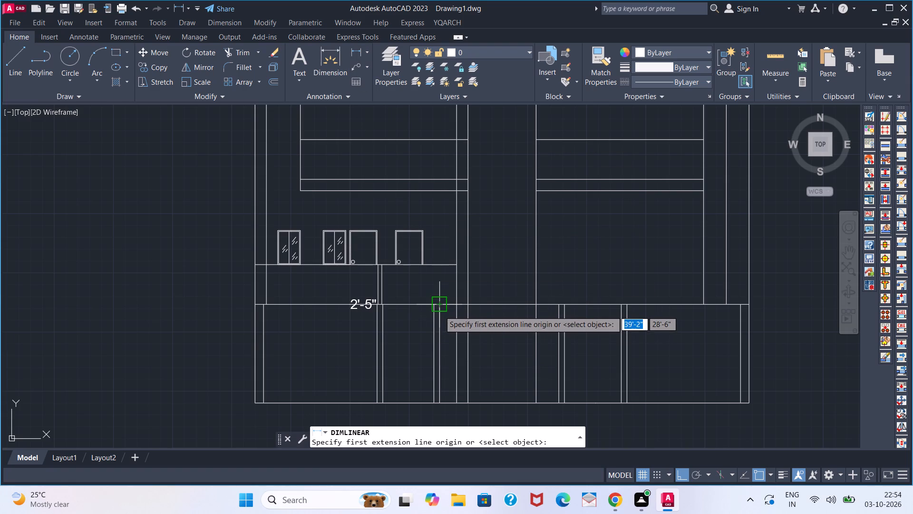
{"action": "left_click", "coordinate": [439, 311]}
{"action": "left_click", "coordinate": [453, 309]}
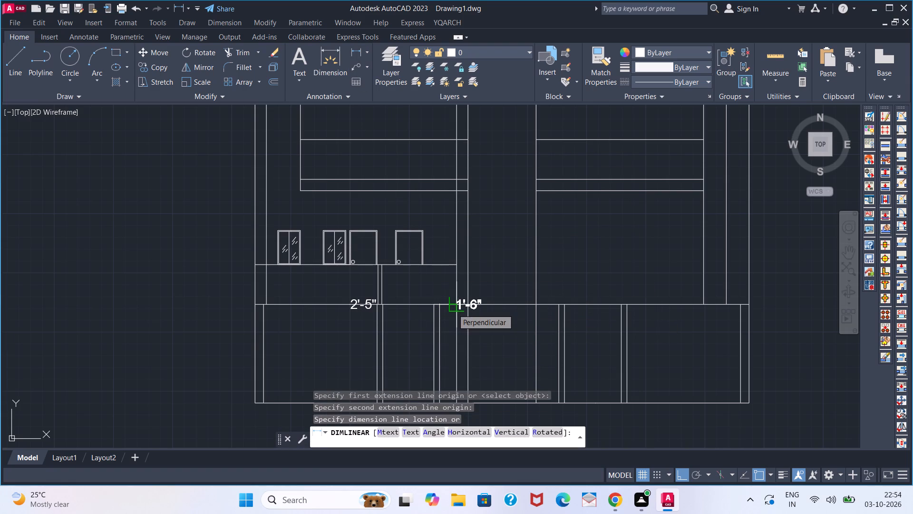
{"action": "key", "text": "Escape"}
{"action": "key", "text": "space"}
{"action": "left_click", "coordinate": [534, 305]}
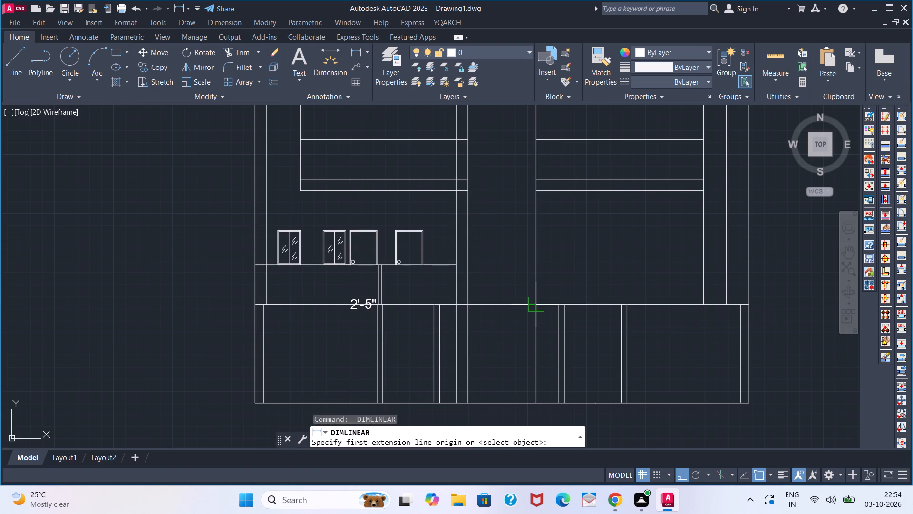
{"action": "left_click", "coordinate": [560, 302]}
{"action": "key", "text": "space"}
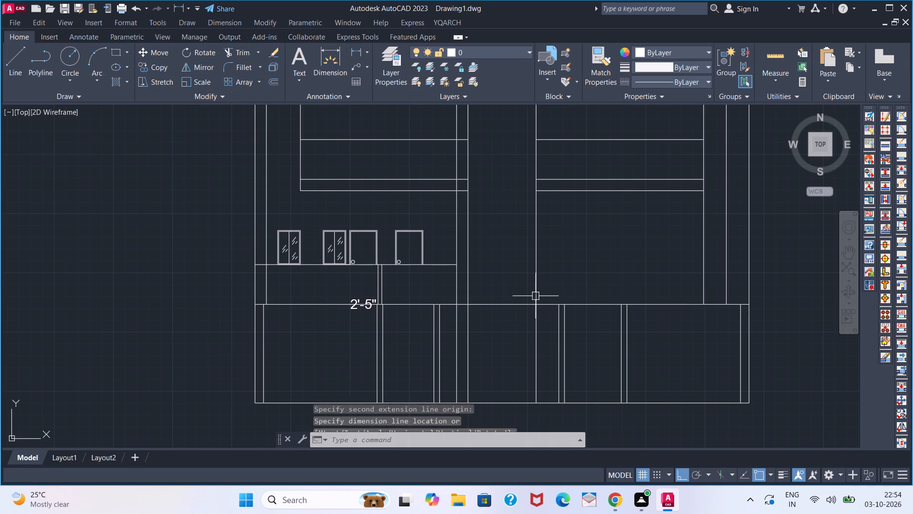
Erase the inner vertical line of the left wing running parallel to the central bay's left edge.
{"action": "left_click", "coordinate": [456, 324]}
{"action": "key", "text": "Delete"}
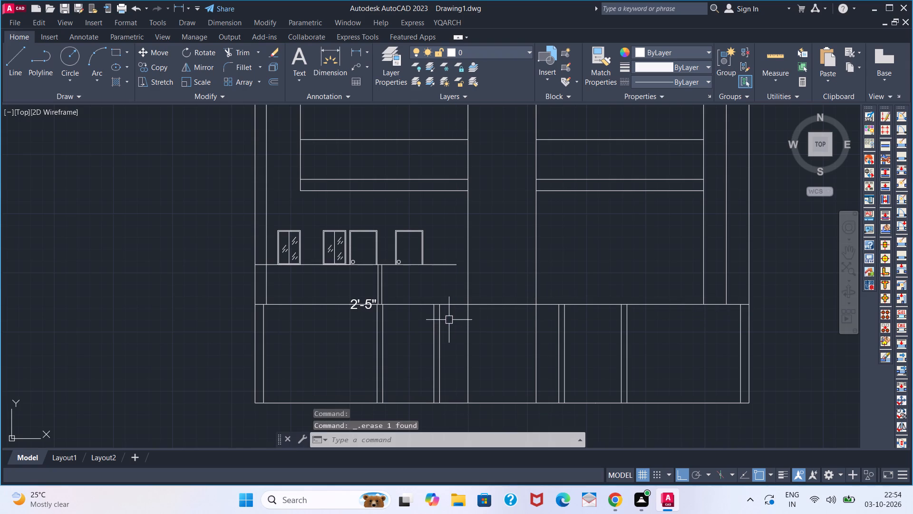
{"action": "key", "text": "space"}
{"action": "key", "text": "space"}
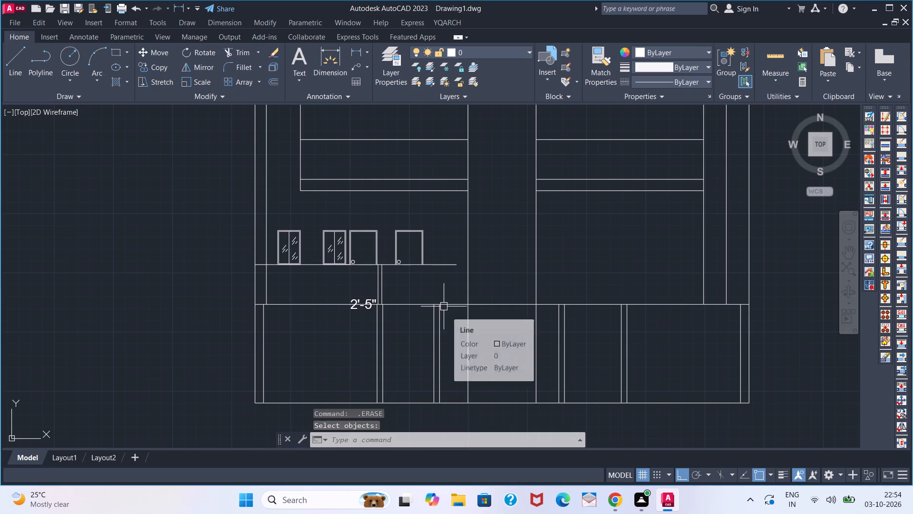
Measure the horizontal gap between the ground-floor partition and the central bay's left edge.
{"action": "left_click", "coordinate": [359, 49]}
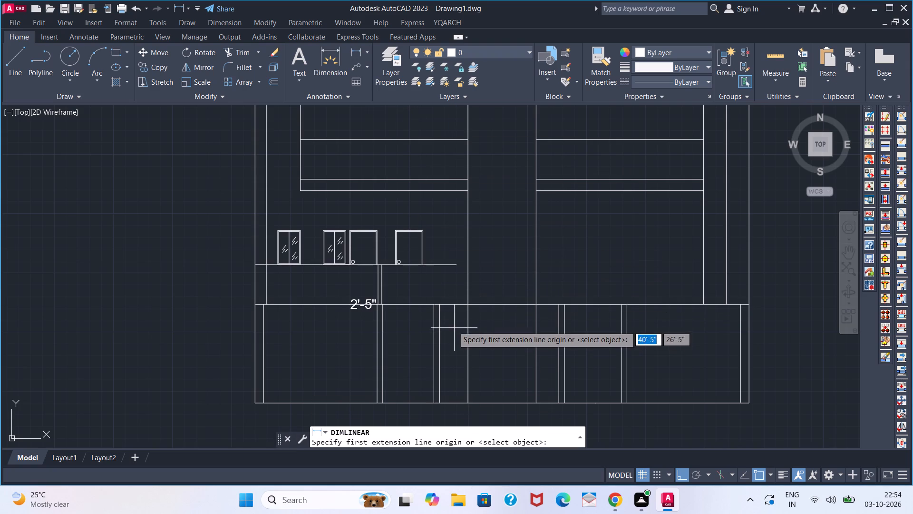
{"action": "left_click", "coordinate": [440, 308]}
{"action": "left_click", "coordinate": [471, 306]}
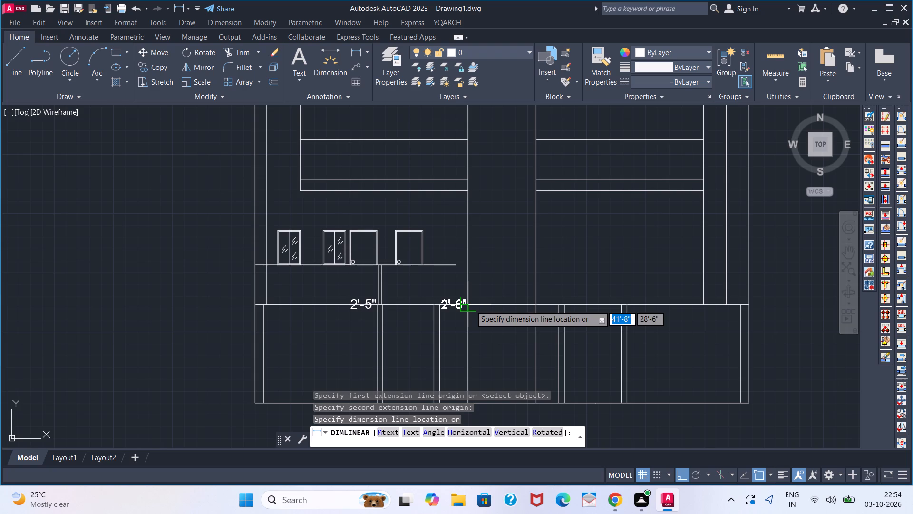
{"action": "key", "text": "Escape"}
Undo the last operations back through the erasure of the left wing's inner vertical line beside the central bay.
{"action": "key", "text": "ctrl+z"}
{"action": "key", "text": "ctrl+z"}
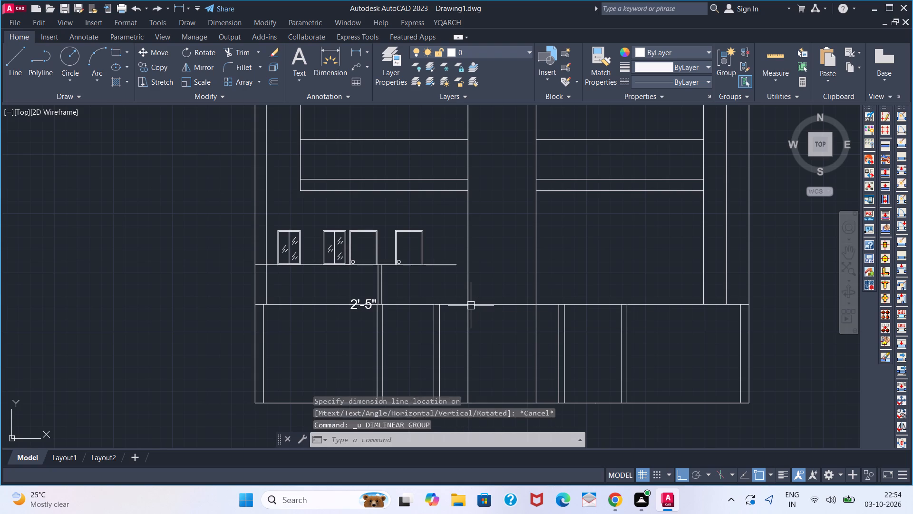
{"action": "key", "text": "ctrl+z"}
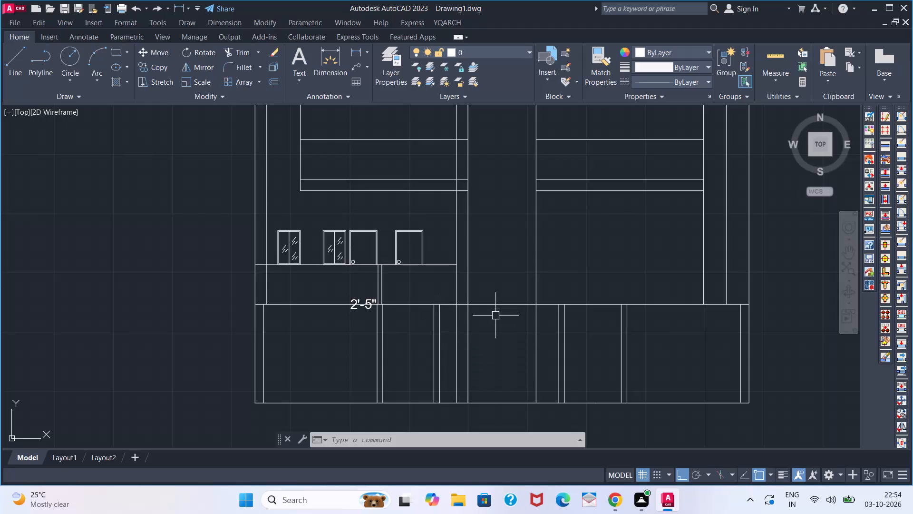
Erase the left wing's inner vertical line running parallel to the central bay's left edge.
{"action": "middle_click_drag", "start_coordinate": [490, 356], "coordinate": [472, 412]}
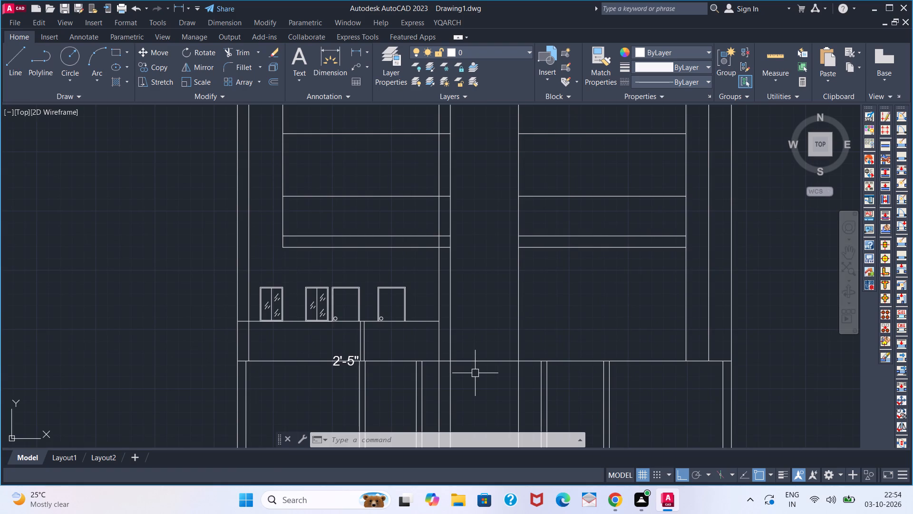
{"action": "scroll", "coordinate": [518, 344], "scroll_direction": "down", "scroll_amount": 1}
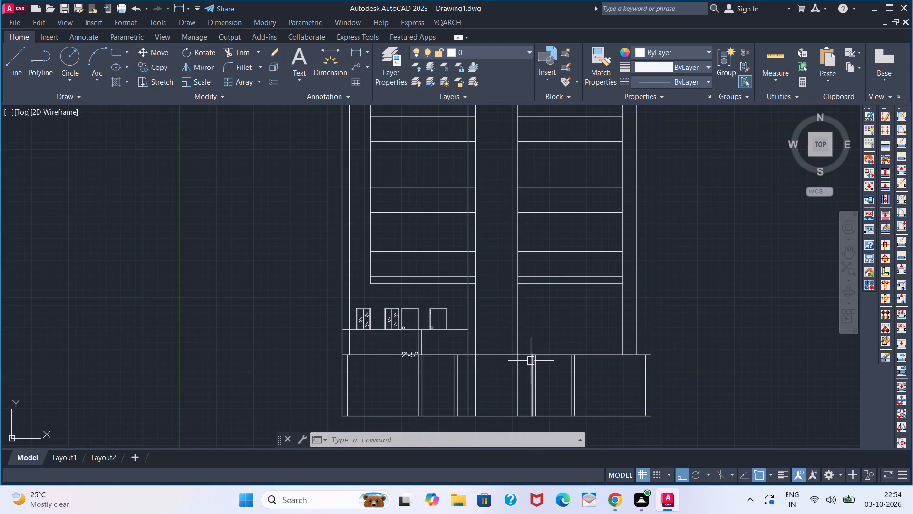
{"action": "scroll", "coordinate": [475, 371], "scroll_direction": "up", "scroll_amount": 1}
{"action": "scroll", "coordinate": [475, 371], "scroll_direction": "down", "scroll_amount": 2}
{"action": "scroll", "coordinate": [473, 373], "scroll_direction": "up", "scroll_amount": 1}
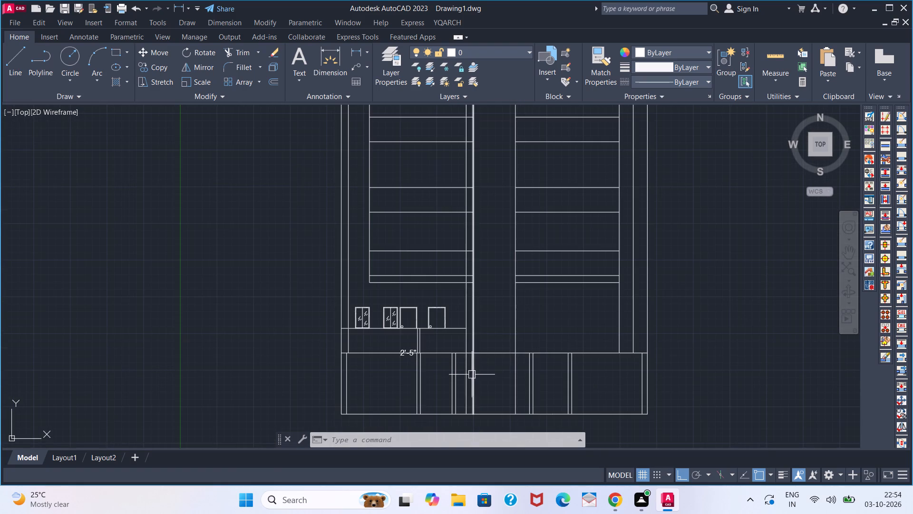
{"action": "scroll", "coordinate": [469, 376], "scroll_direction": "up", "scroll_amount": 1}
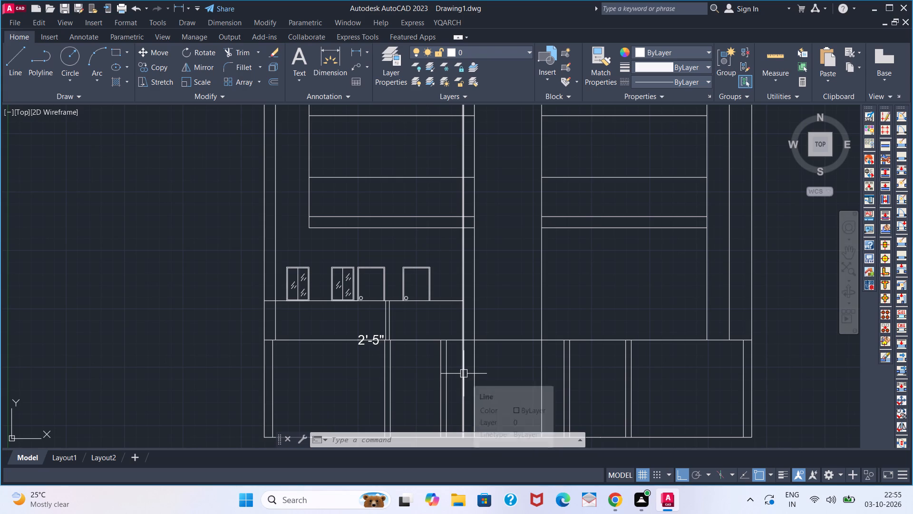
{"action": "left_click", "coordinate": [464, 374]}
{"action": "key", "text": "Delete"}
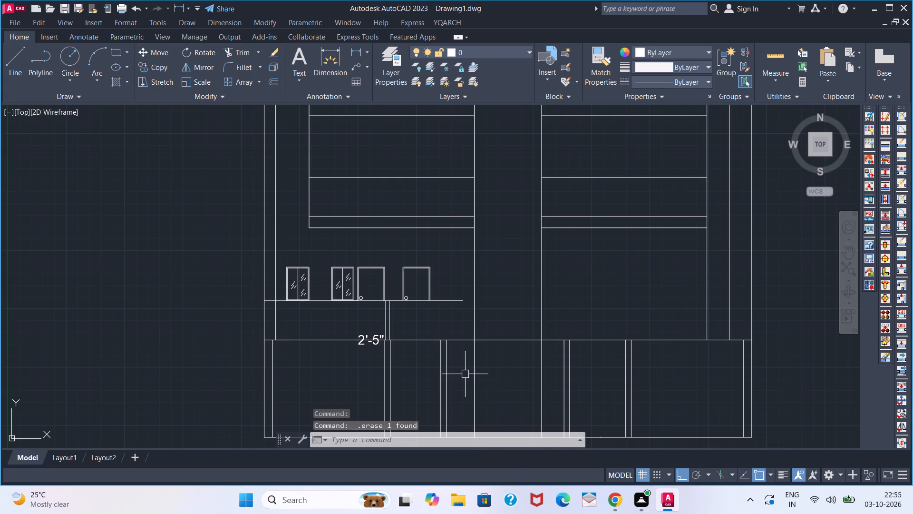
Extend the floor line beneath the left wing's windows and doors to the central bay's left edge.
{"action": "middle_click_drag", "start_coordinate": [460, 372], "coordinate": [433, 376]}
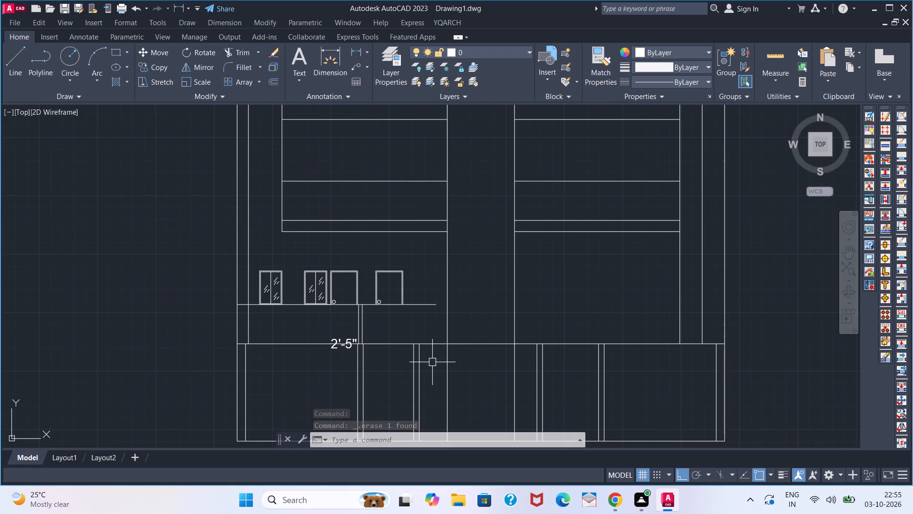
{"action": "middle_click_drag", "start_coordinate": [418, 336], "coordinate": [405, 361]}
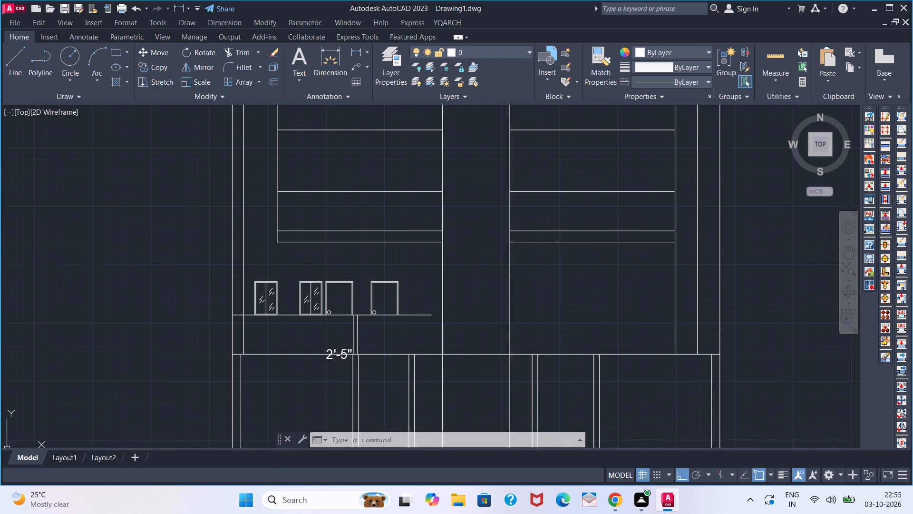
{"action": "middle_click_drag", "start_coordinate": [405, 361], "coordinate": [378, 387]}
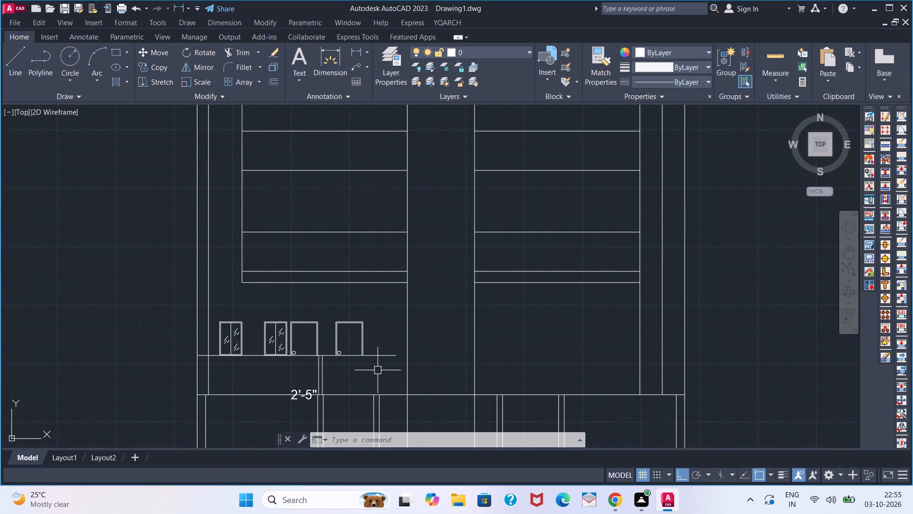
{"action": "type", "text": "EX"}
{"action": "key", "text": "space"}
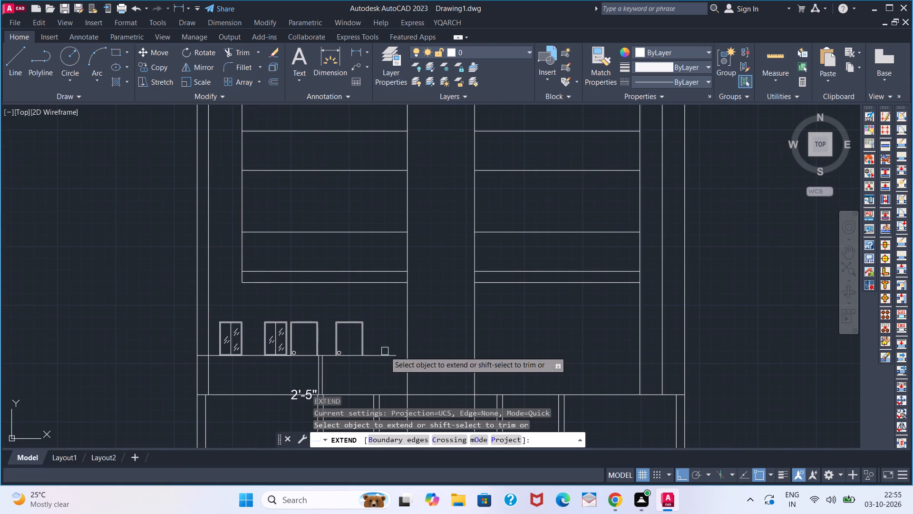
{"action": "left_click", "coordinate": [385, 355]}
{"action": "key", "text": "space"}
Draw a vertical line from the top of the ground-floor partition nearest the central bay's left edge up to the door floor line.
{"action": "middle_click_drag", "start_coordinate": [380, 382], "coordinate": [304, 370]}
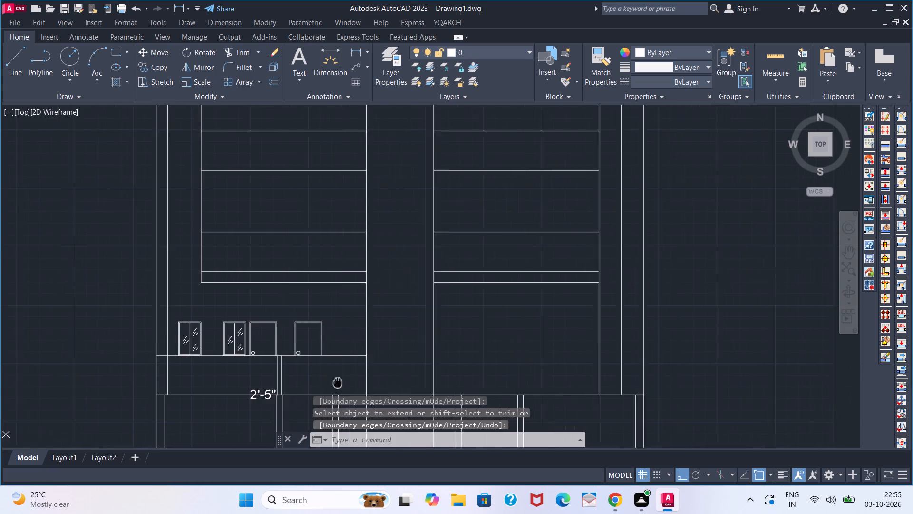
{"action": "middle_click_drag", "start_coordinate": [304, 370], "coordinate": [299, 370]}
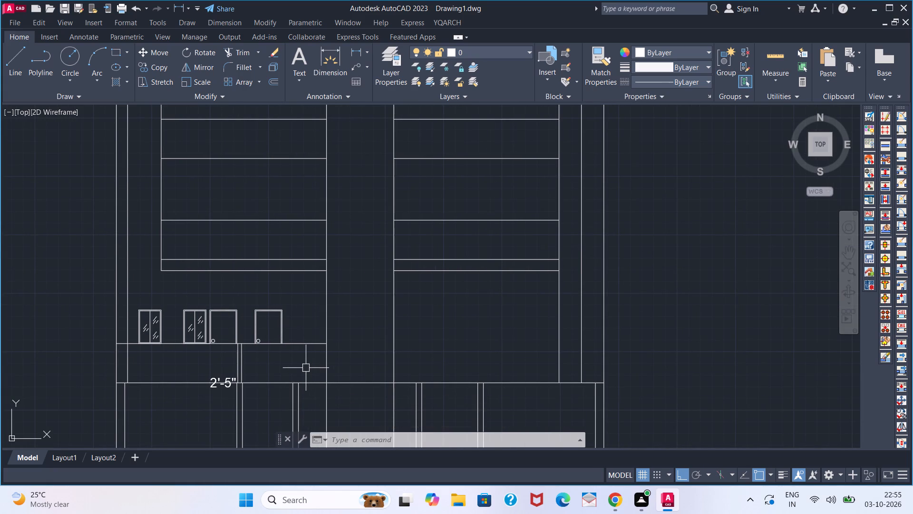
{"action": "key", "text": "l"}
{"action": "key", "text": "Return"}
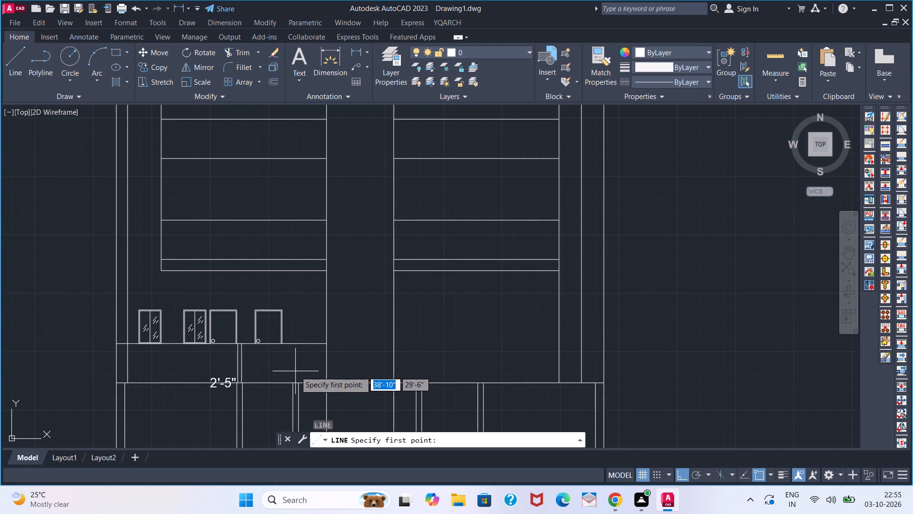
{"action": "scroll", "coordinate": [295, 384], "scroll_direction": "up", "scroll_amount": 3}
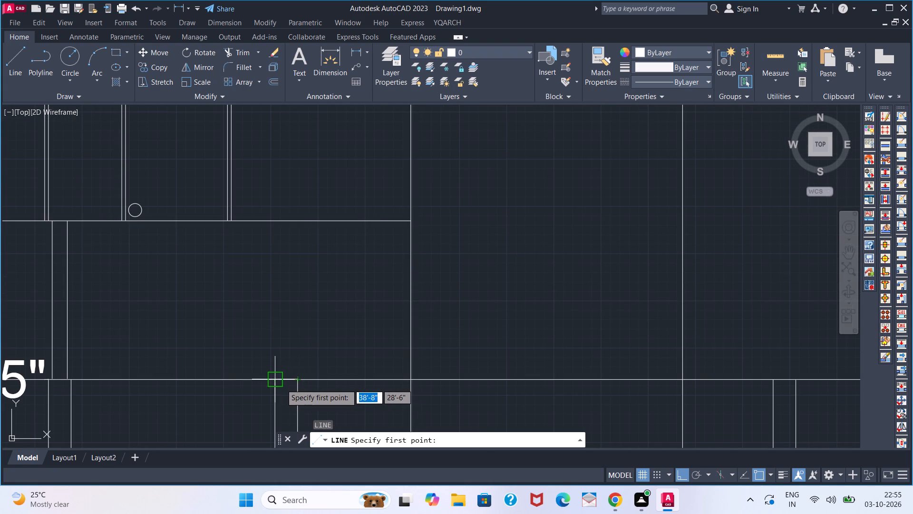
{"action": "left_click", "coordinate": [280, 384]}
{"action": "left_click", "coordinate": [274, 220]}
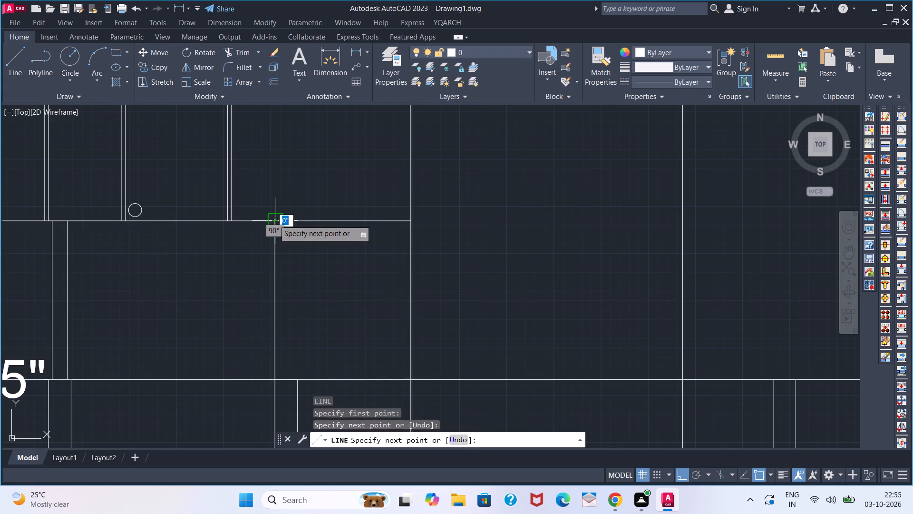
{"action": "key", "text": "space"}
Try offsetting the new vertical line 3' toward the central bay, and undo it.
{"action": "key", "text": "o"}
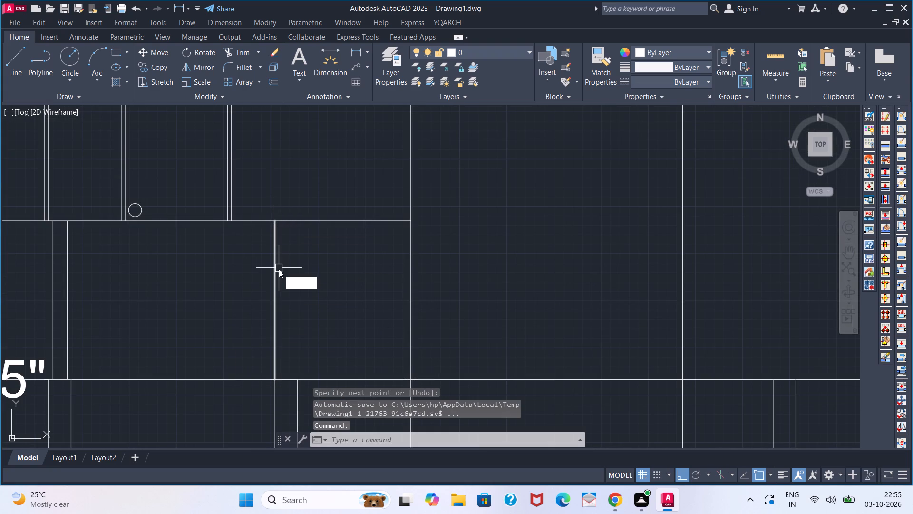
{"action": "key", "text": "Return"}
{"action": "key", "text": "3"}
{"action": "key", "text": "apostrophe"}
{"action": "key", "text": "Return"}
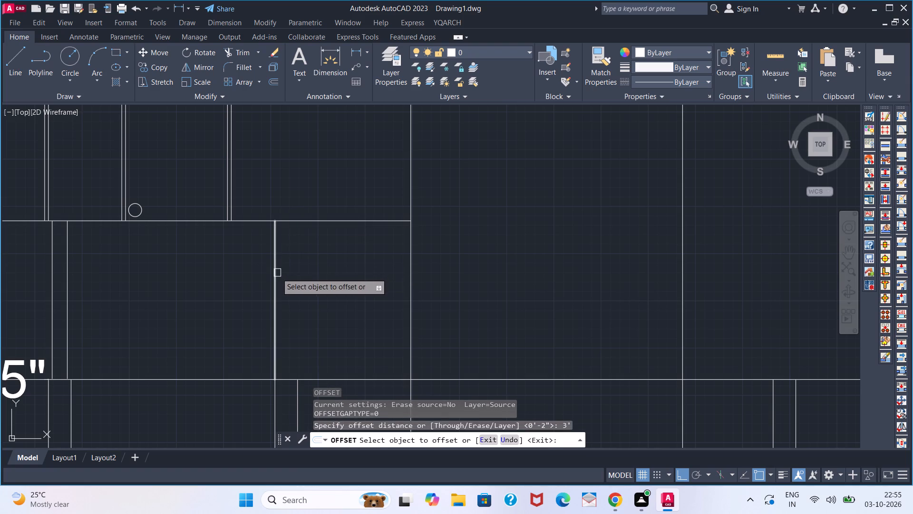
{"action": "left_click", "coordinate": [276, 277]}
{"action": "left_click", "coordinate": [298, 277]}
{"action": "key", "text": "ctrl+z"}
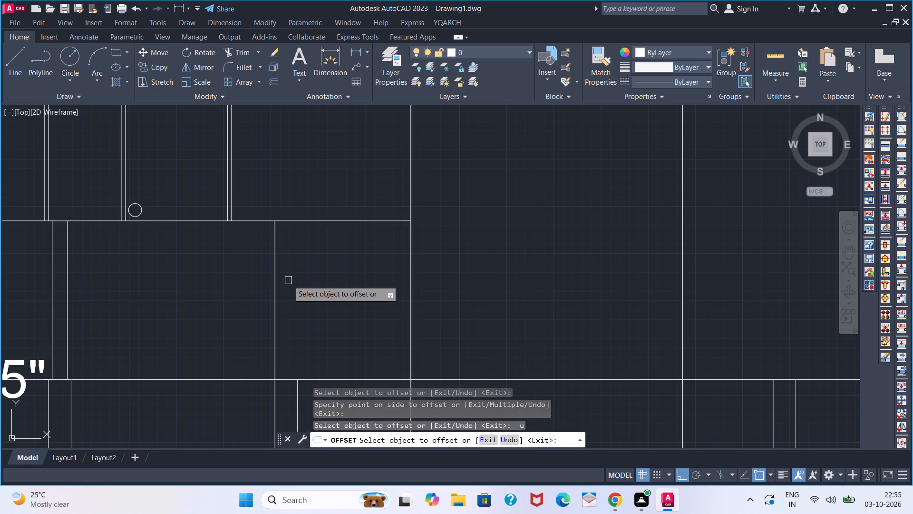
Shift the new vertical line 3" toward the central bay by offsetting it and erasing the original.
{"action": "left_click", "coordinate": [277, 287]}
{"action": "key", "text": "3"}
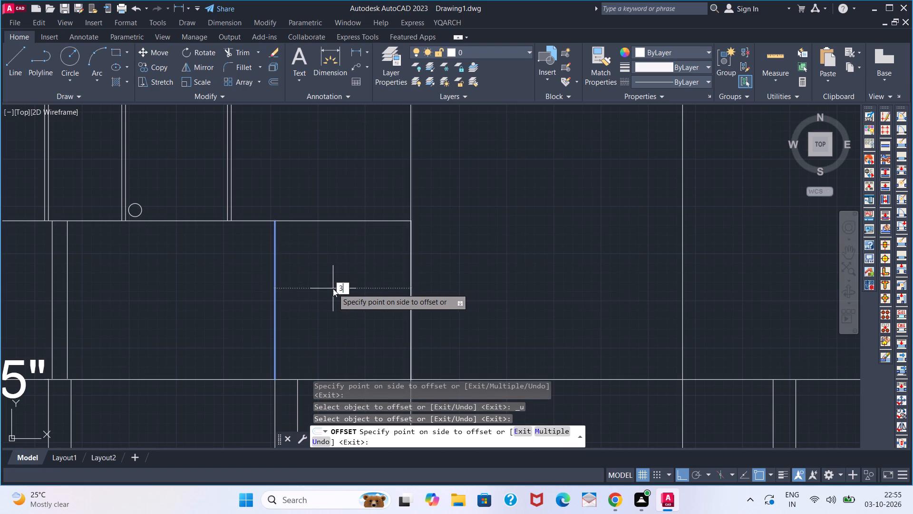
{"action": "key", "text": "Return"}
{"action": "key", "text": "space"}
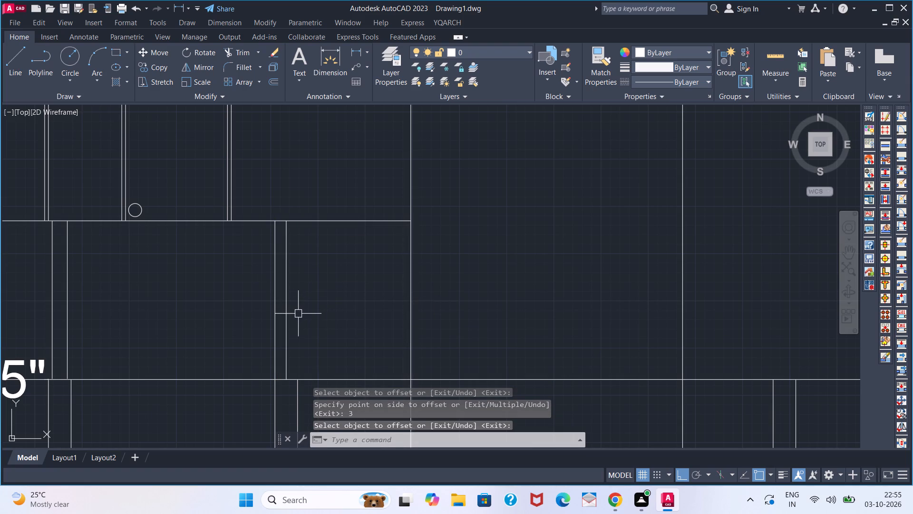
{"action": "left_click", "coordinate": [272, 319]}
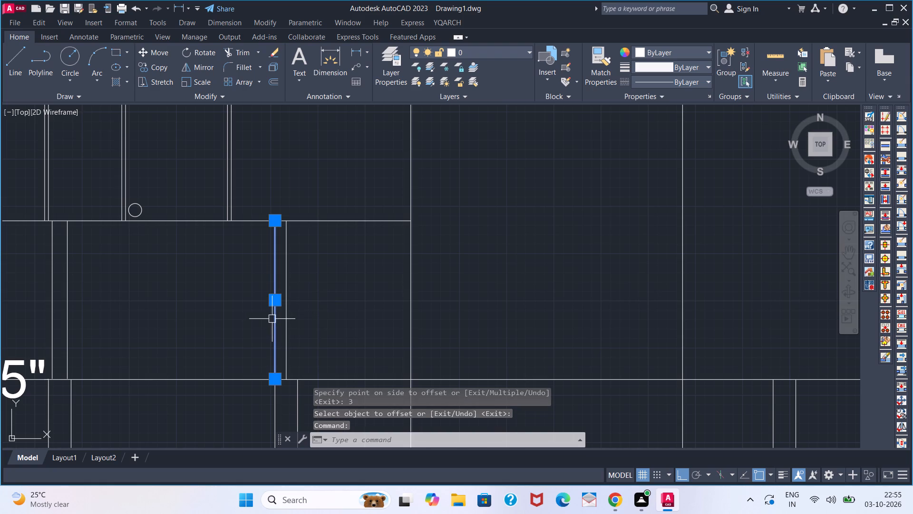
{"action": "key", "text": "Delete"}
Offset the vertical line above the ground-floor partition 1" to each side.
{"action": "scroll", "coordinate": [274, 319], "scroll_direction": "down", "scroll_amount": 1}
{"action": "scroll", "coordinate": [287, 324], "scroll_direction": "up", "scroll_amount": 1}
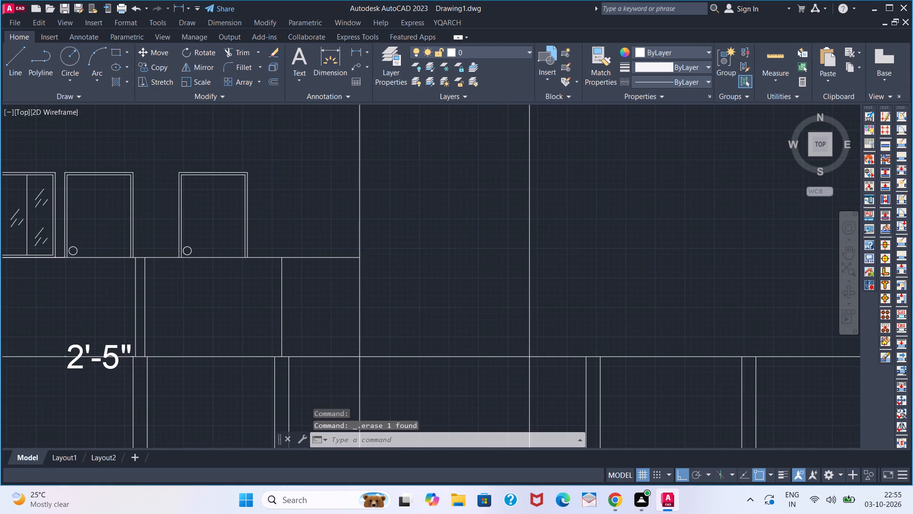
{"action": "key", "text": "o"}
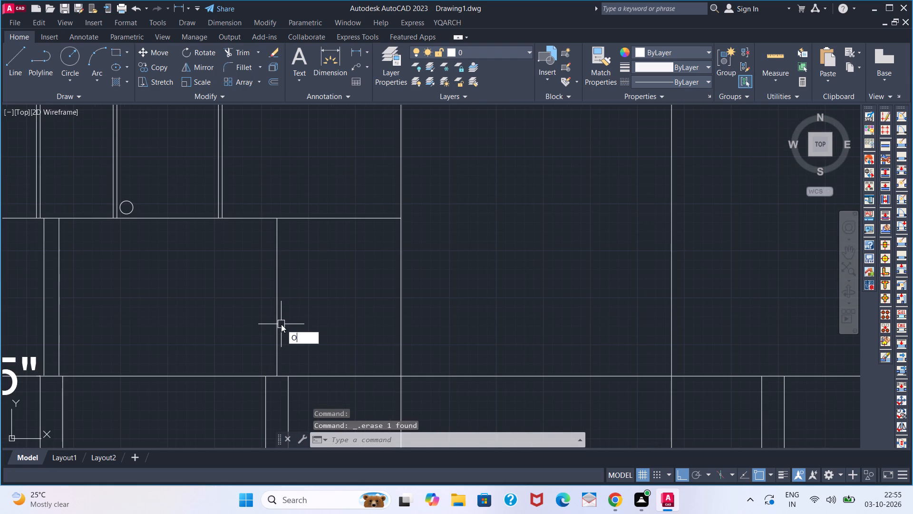
{"action": "key", "text": "Return"}
{"action": "key", "text": "1"}
{"action": "key", "text": "Return"}
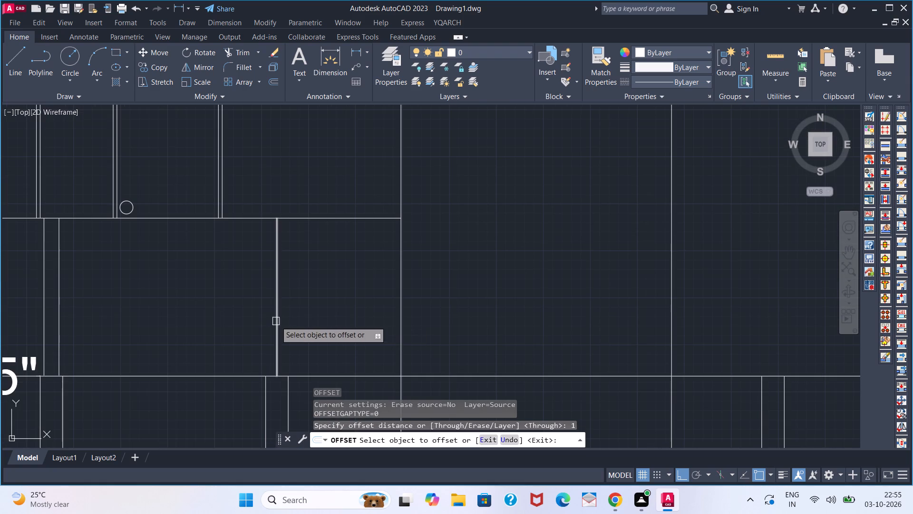
{"action": "left_click", "coordinate": [276, 321]}
{"action": "left_click", "coordinate": [304, 319]}
{"action": "left_click", "coordinate": [276, 327]}
{"action": "left_click", "coordinate": [253, 328]}
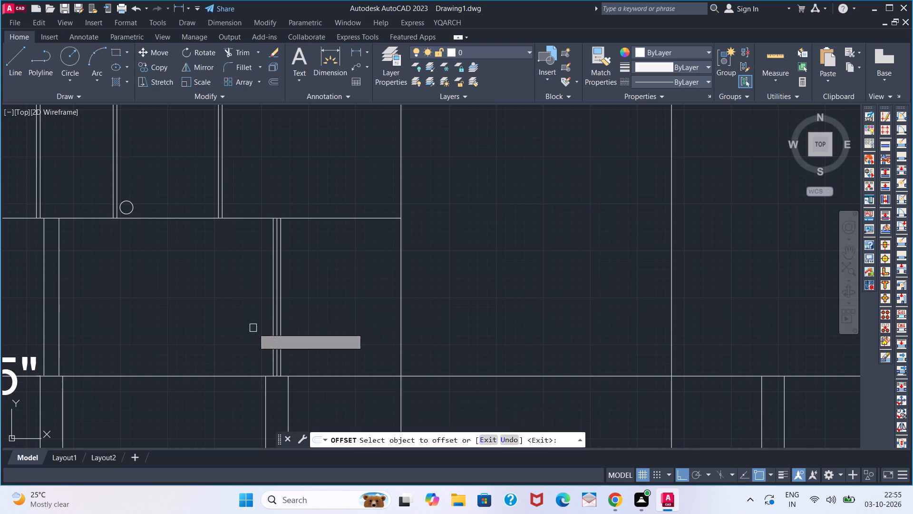
{"action": "key", "text": "space"}
Erase the middle one of the three closely spaced vertical lines, leaving the two offset lines as the partition.
{"action": "scroll", "coordinate": [277, 322], "scroll_direction": "up", "scroll_amount": 2}
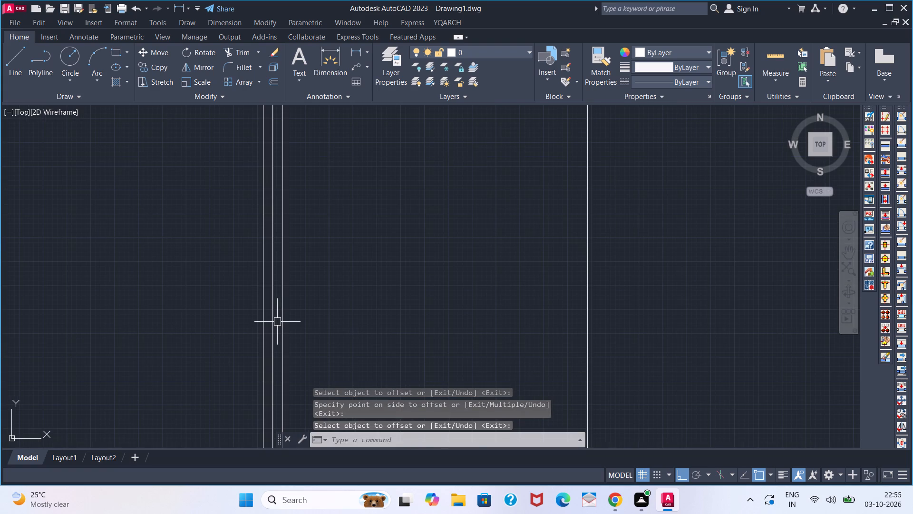
{"action": "left_click", "coordinate": [275, 321]}
{"action": "key", "text": "Delete"}
Erase the vertical line joining the outer ends of the left wing's upper floor lines.
{"action": "scroll", "coordinate": [315, 311], "scroll_direction": "down", "scroll_amount": 4}
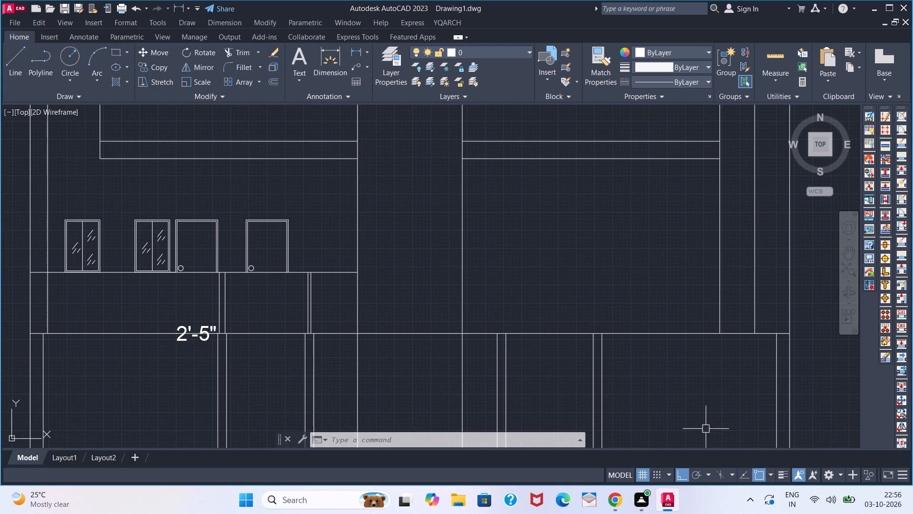
{"action": "scroll", "coordinate": [536, 397], "scroll_direction": "down", "scroll_amount": 1}
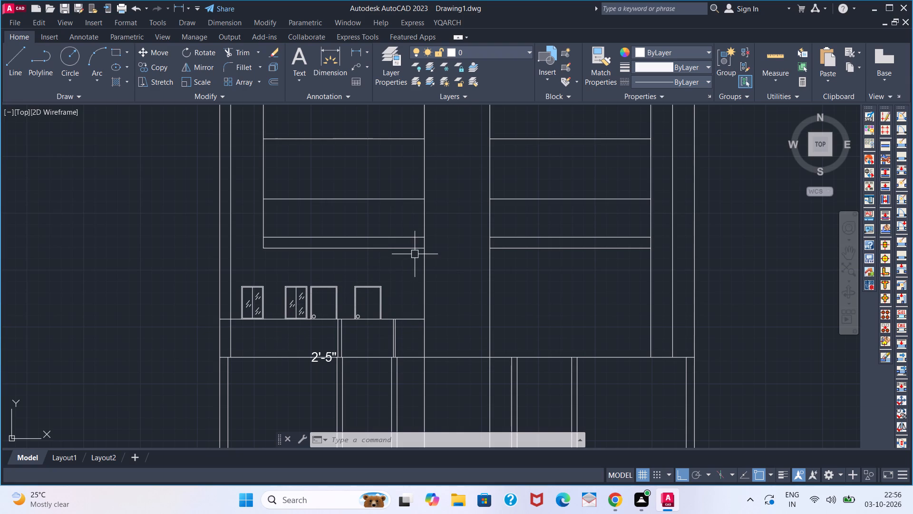
{"action": "middle_click_drag", "start_coordinate": [405, 267], "coordinate": [389, 289]}
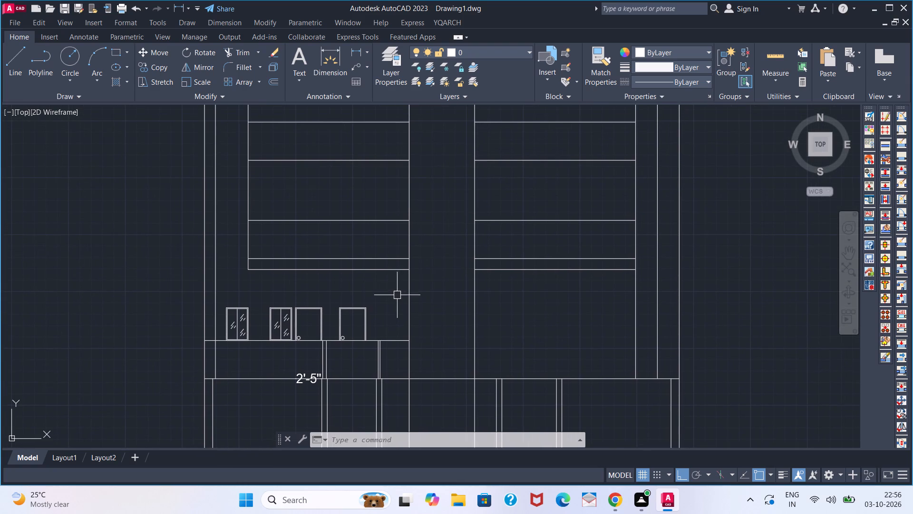
{"action": "left_click", "coordinate": [250, 246]}
{"action": "key", "text": "Delete"}
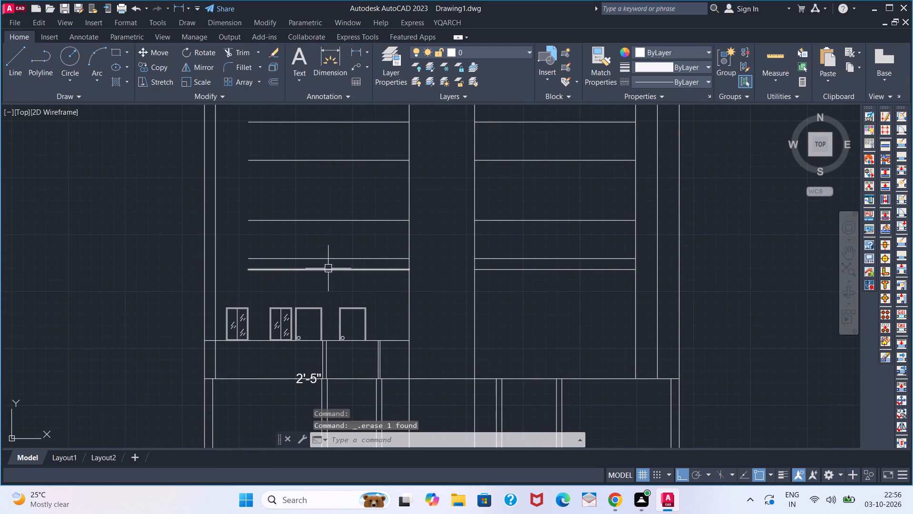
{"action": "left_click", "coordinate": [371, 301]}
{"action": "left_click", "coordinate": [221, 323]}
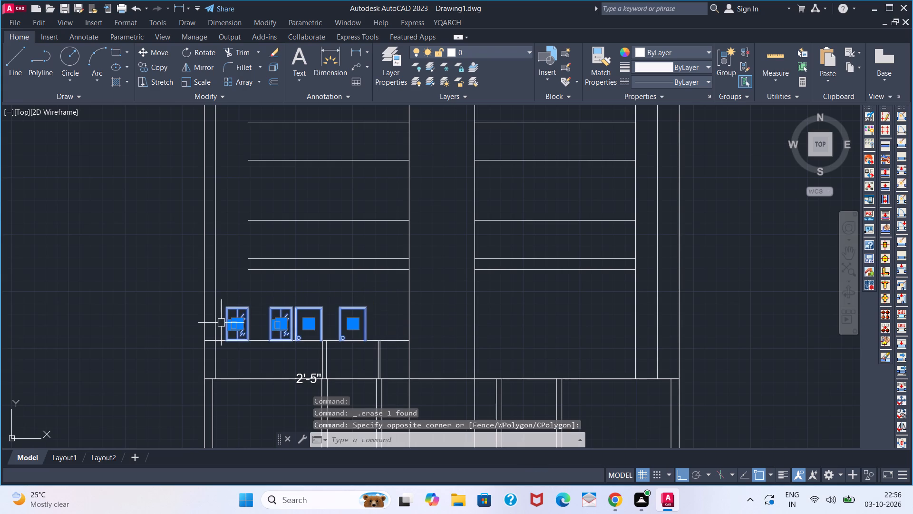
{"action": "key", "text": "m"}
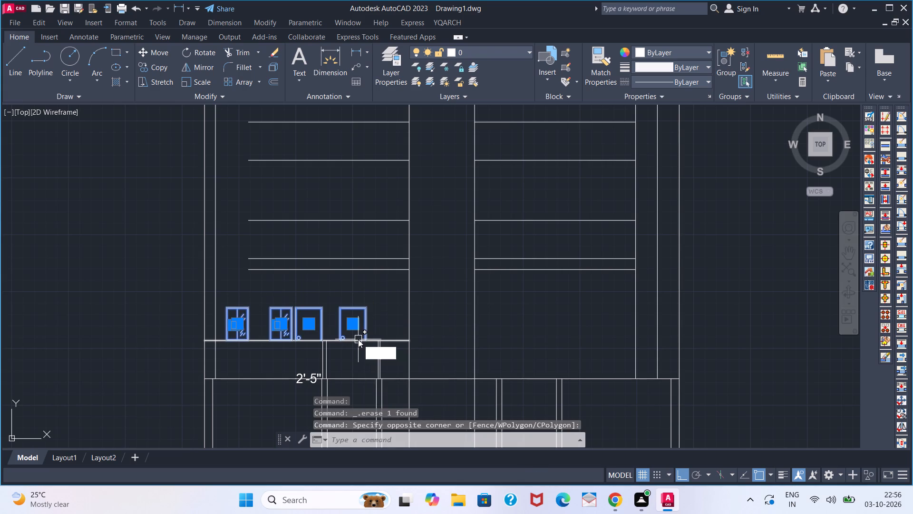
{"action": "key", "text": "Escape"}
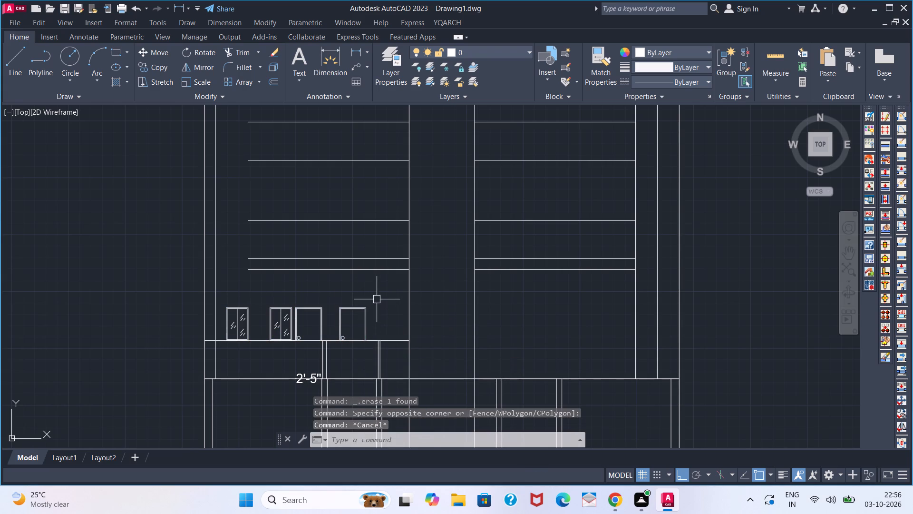
Copy the left wing's lowest row of windows and doors straight up onto the base line of the storey above.
{"action": "left_click", "coordinate": [377, 298]}
{"action": "left_click", "coordinate": [224, 318]}
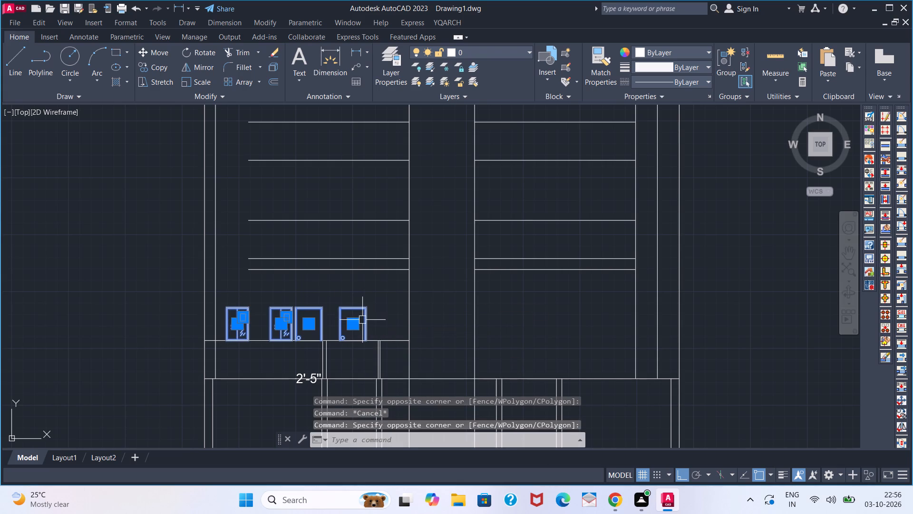
{"action": "key", "text": "c"}
{"action": "key", "text": "o"}
{"action": "key", "text": "Return"}
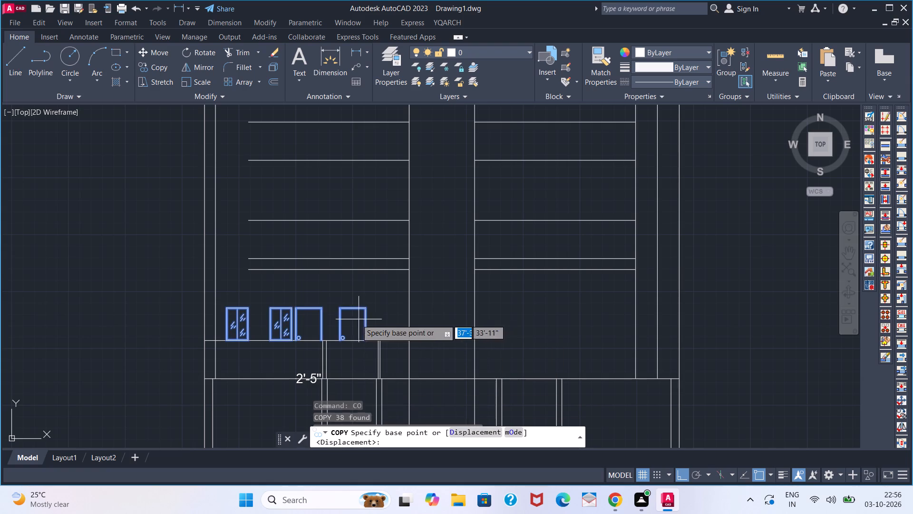
{"action": "scroll", "coordinate": [363, 336], "scroll_direction": "up", "scroll_amount": 5}
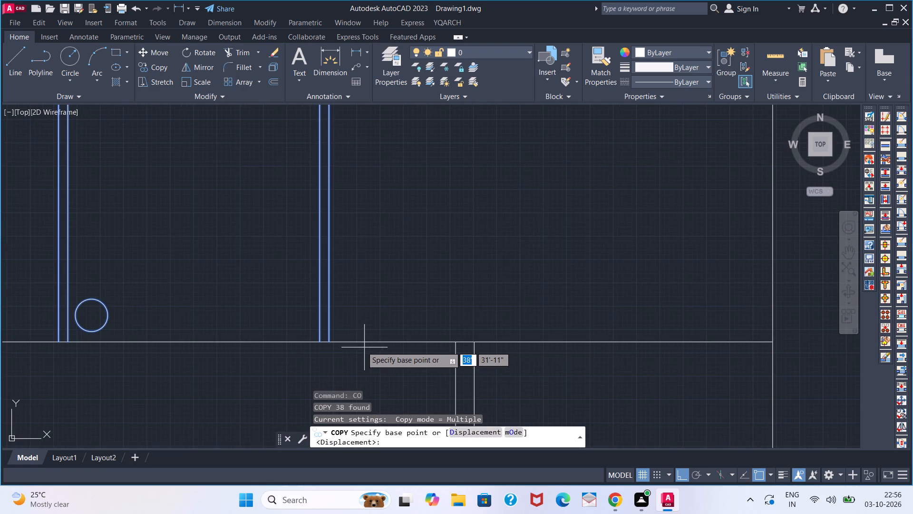
{"action": "left_click", "coordinate": [334, 346]}
{"action": "scroll", "coordinate": [334, 294], "scroll_direction": "down", "scroll_amount": 4}
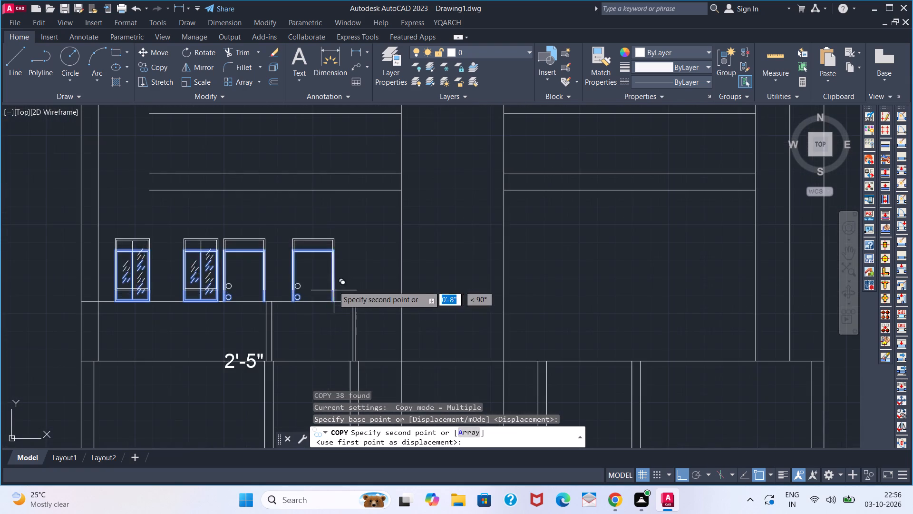
{"action": "middle_click_drag", "start_coordinate": [327, 188], "coordinate": [257, 422]}
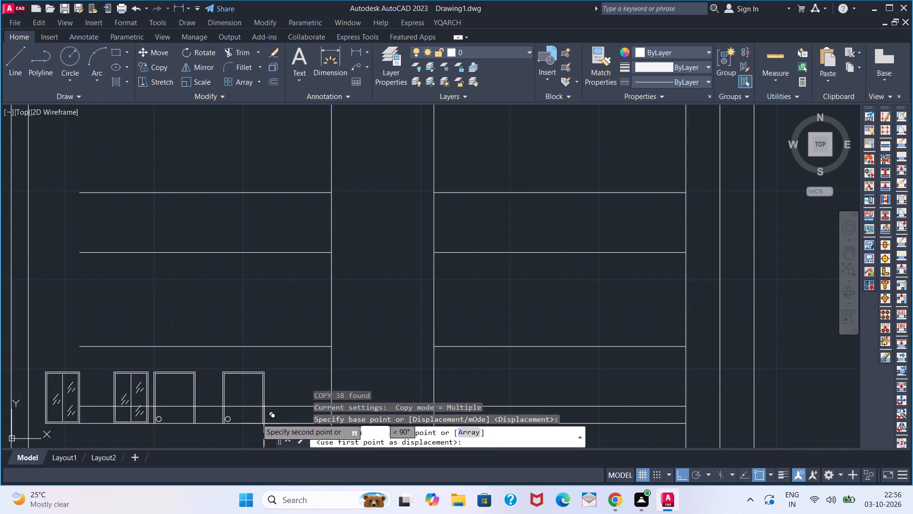
{"action": "scroll", "coordinate": [260, 340], "scroll_direction": "up", "scroll_amount": 2}
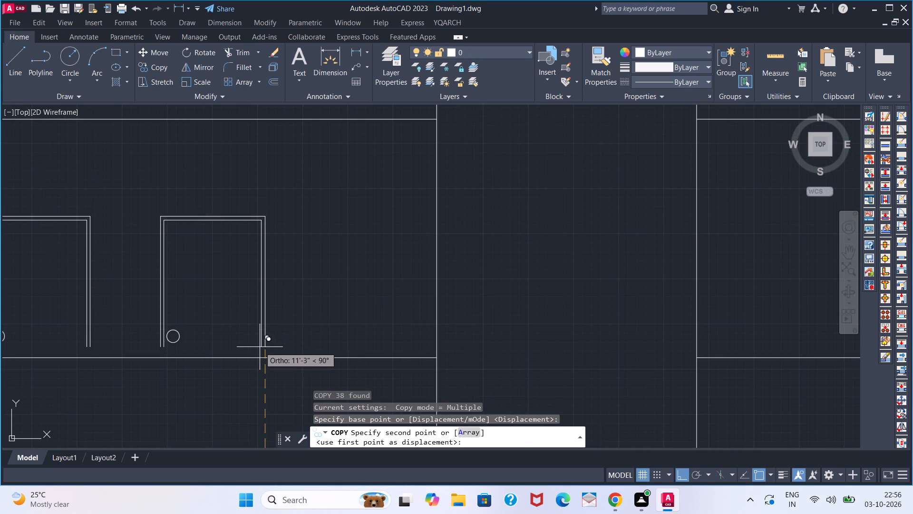
{"action": "left_click", "coordinate": [261, 354]}
{"action": "key", "text": "space"}
{"action": "scroll", "coordinate": [262, 359], "scroll_direction": "down", "scroll_amount": 3}
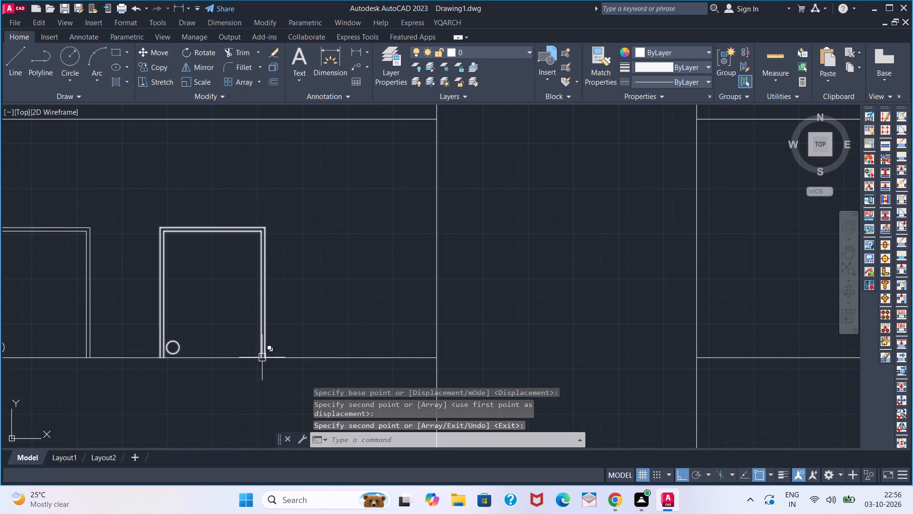
Copy the new row of windows and doors onto the left wing's two higher storeys, 9'-0" and 19'-0" above it.
{"action": "scroll", "coordinate": [264, 362], "scroll_direction": "down", "scroll_amount": 1}
{"action": "scroll", "coordinate": [217, 377], "scroll_direction": "up", "scroll_amount": 2}
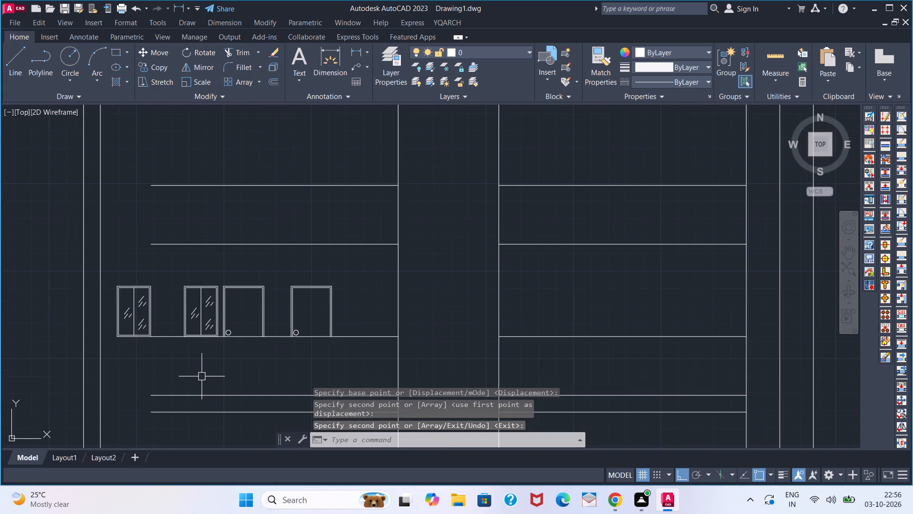
{"action": "scroll", "coordinate": [171, 374], "scroll_direction": "down", "scroll_amount": 1}
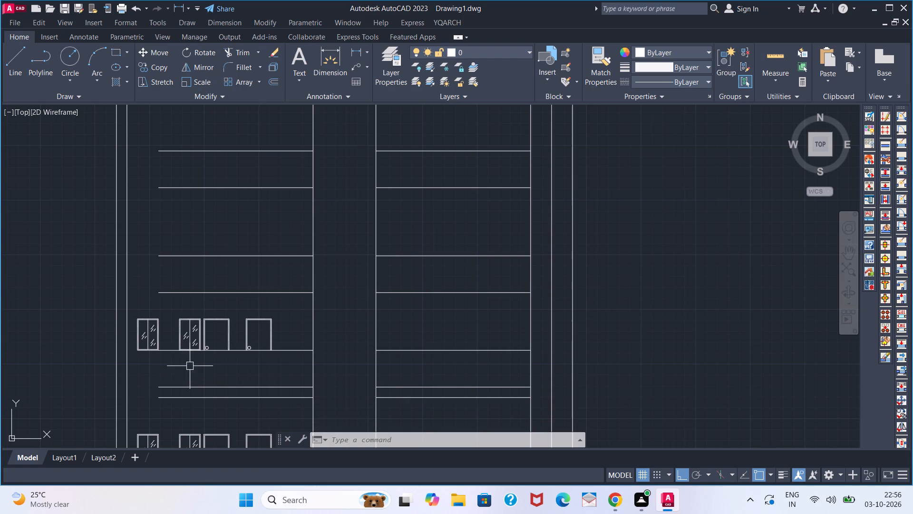
{"action": "scroll", "coordinate": [210, 376], "scroll_direction": "down", "scroll_amount": 2}
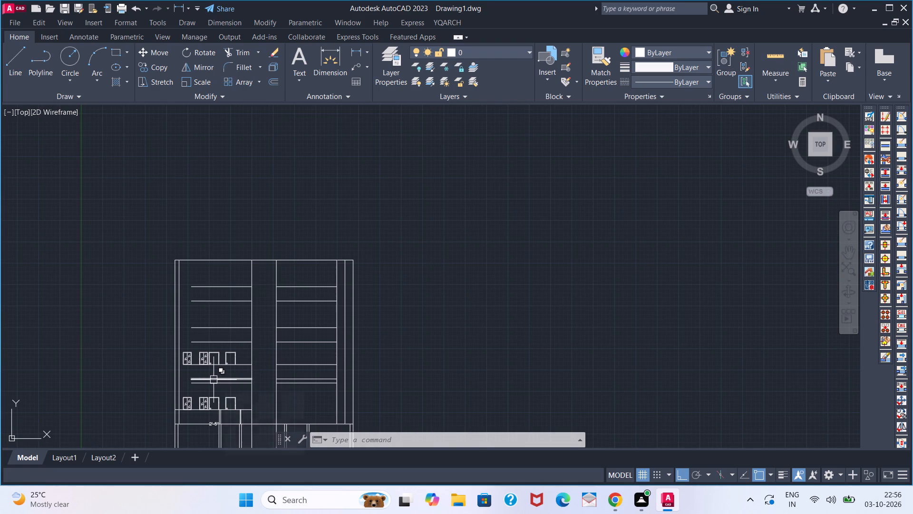
{"action": "left_click", "coordinate": [239, 351]}
{"action": "left_click", "coordinate": [218, 354]}
{"action": "left_click", "coordinate": [202, 351]}
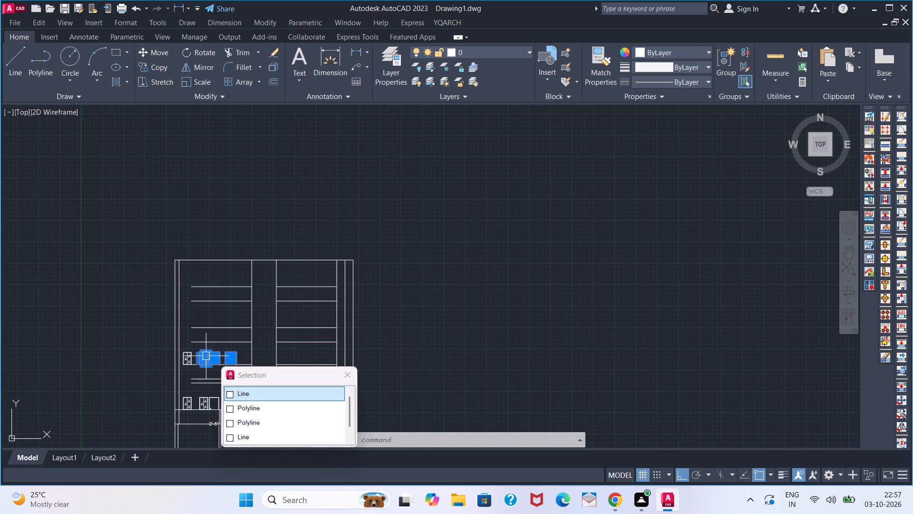
{"action": "left_click", "coordinate": [186, 351]}
{"action": "key", "text": "space"}
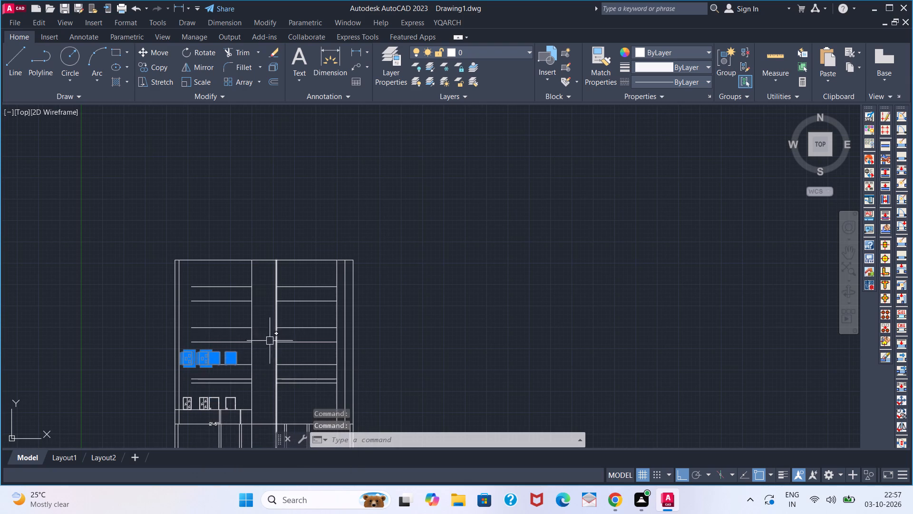
{"action": "type", "text": "CO"}
{"action": "key", "text": "Return"}
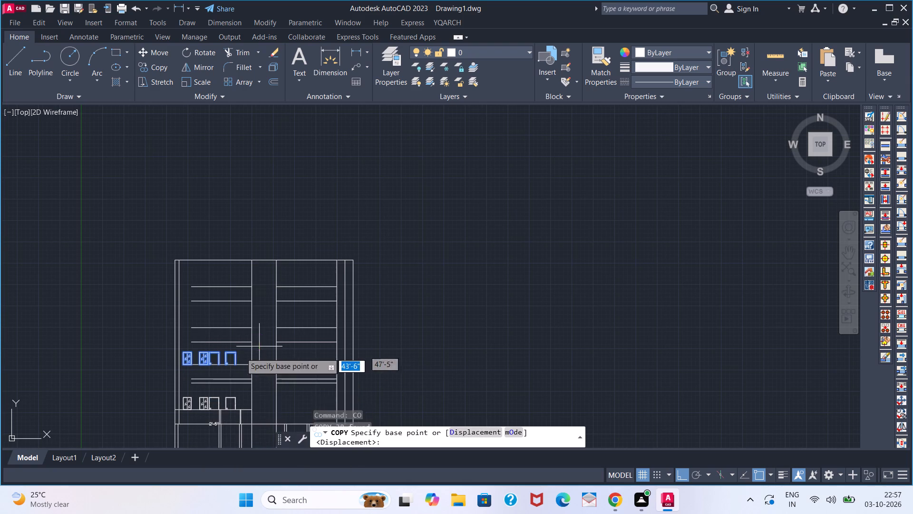
{"action": "scroll", "coordinate": [233, 356], "scroll_direction": "up", "scroll_amount": 4}
{"action": "left_click", "coordinate": [235, 413]}
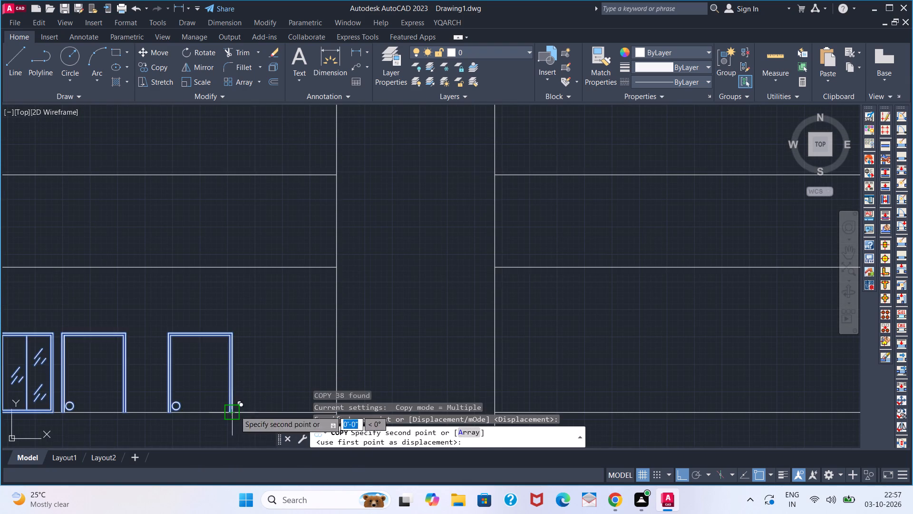
{"action": "middle_click_drag", "start_coordinate": [237, 292], "coordinate": [241, 431]}
{"action": "scroll", "coordinate": [243, 411], "scroll_direction": "down", "scroll_amount": 2}
{"action": "middle_click_drag", "start_coordinate": [244, 400], "coordinate": [244, 341]}
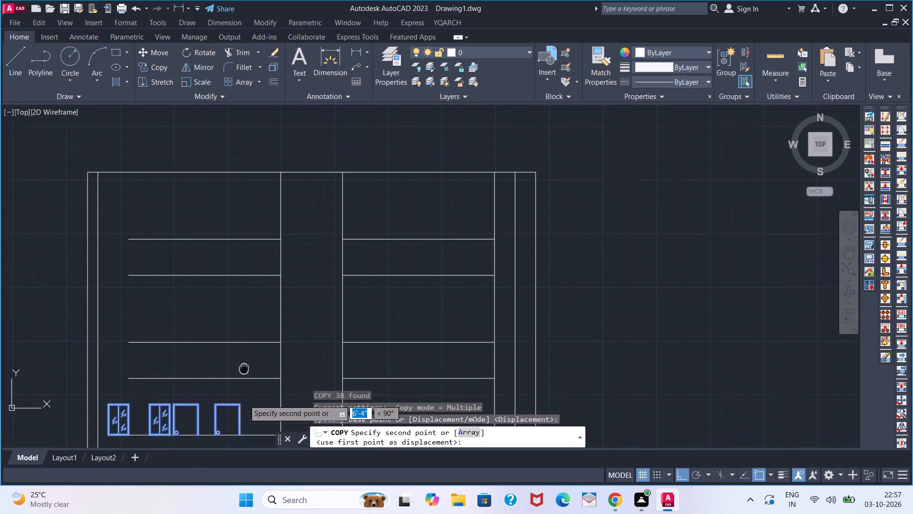
{"action": "middle_click_drag", "start_coordinate": [244, 341], "coordinate": [244, 330]}
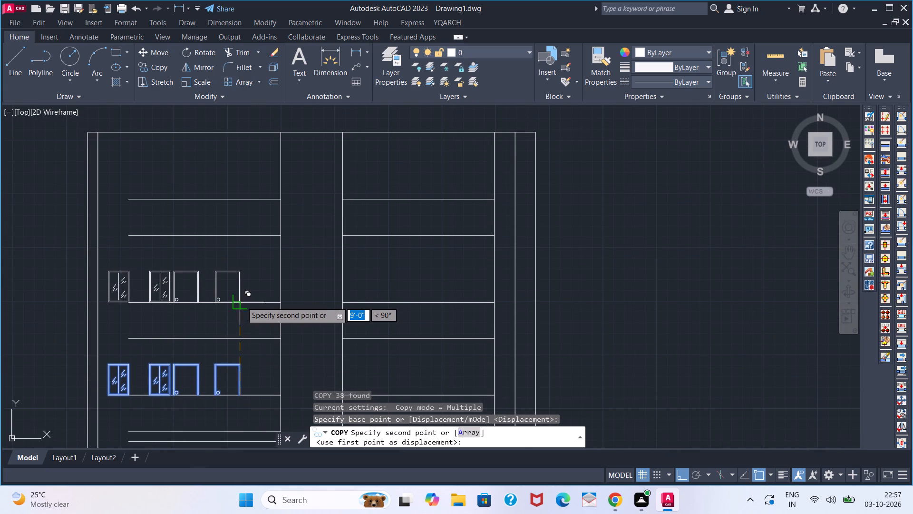
{"action": "left_click", "coordinate": [242, 302]}
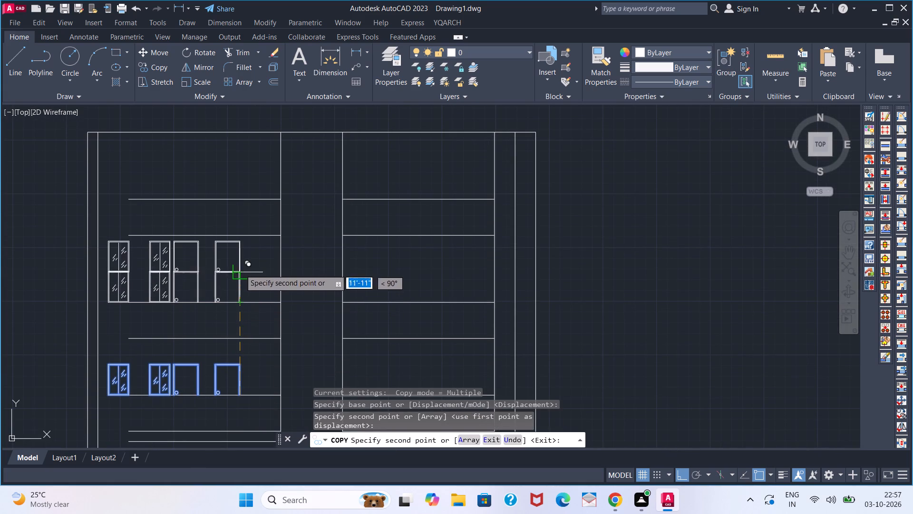
{"action": "left_click", "coordinate": [233, 198]}
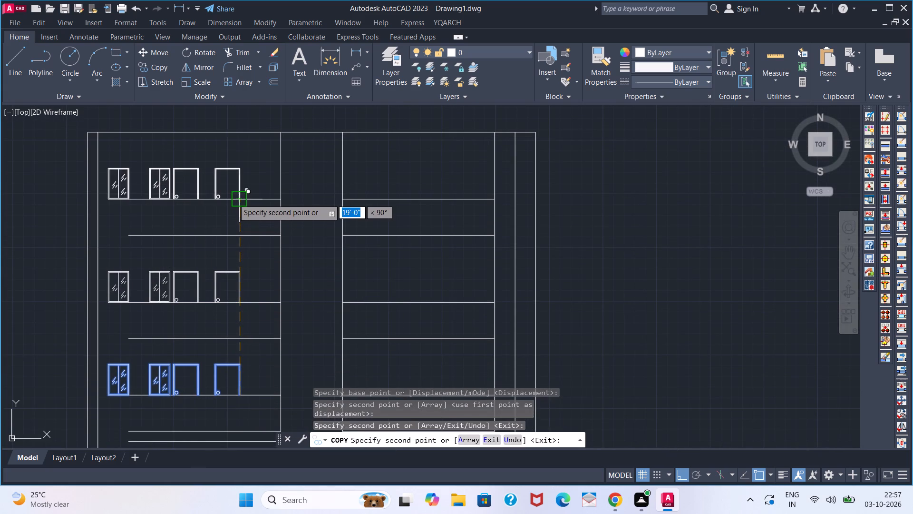
{"action": "key", "text": "space"}
Extend the left wing's four short floor lines outward to the inner line of the left side strip.
{"action": "scroll", "coordinate": [246, 231], "scroll_direction": "down", "scroll_amount": 3}
{"action": "scroll", "coordinate": [247, 276], "scroll_direction": "up", "scroll_amount": 1}
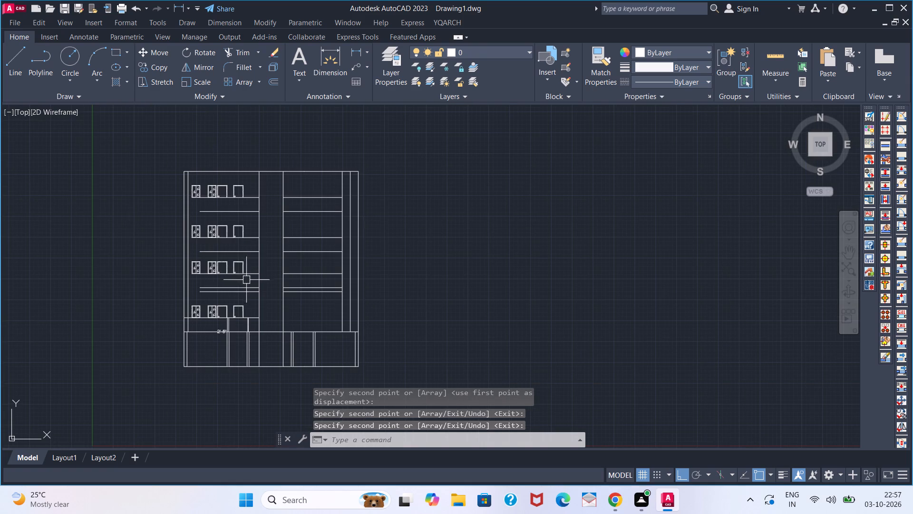
{"action": "scroll", "coordinate": [243, 289], "scroll_direction": "up", "scroll_amount": 1}
{"action": "type", "text": "EX"}
{"action": "key", "text": "space"}
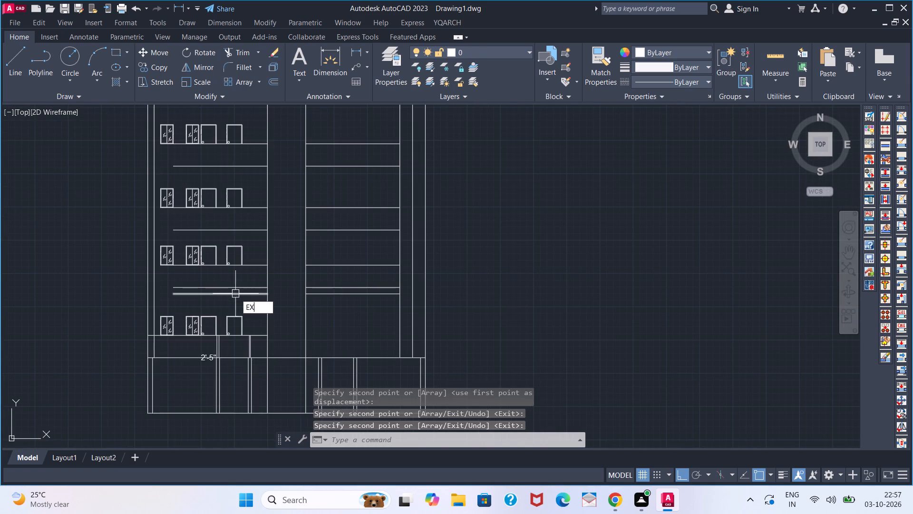
{"action": "left_click", "coordinate": [235, 294]}
{"action": "key", "text": "ctrl+z"}
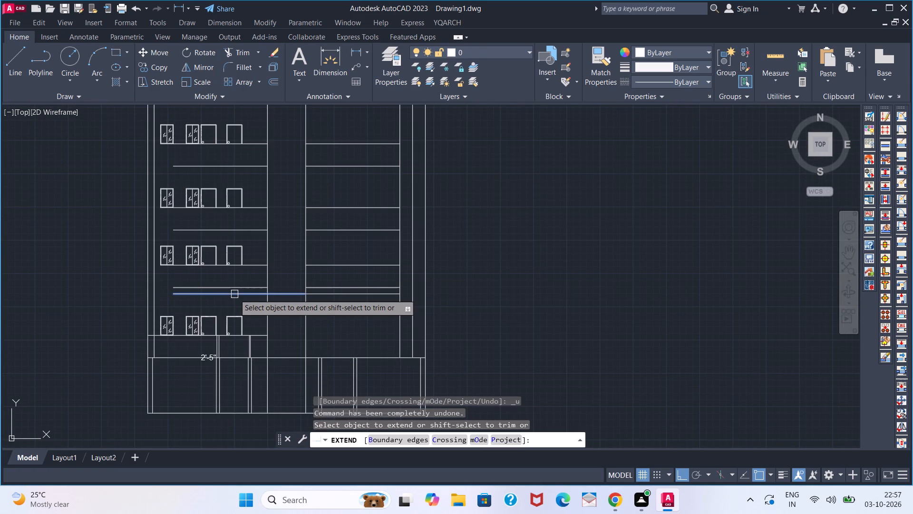
{"action": "left_click", "coordinate": [198, 294]}
{"action": "left_click", "coordinate": [194, 287]}
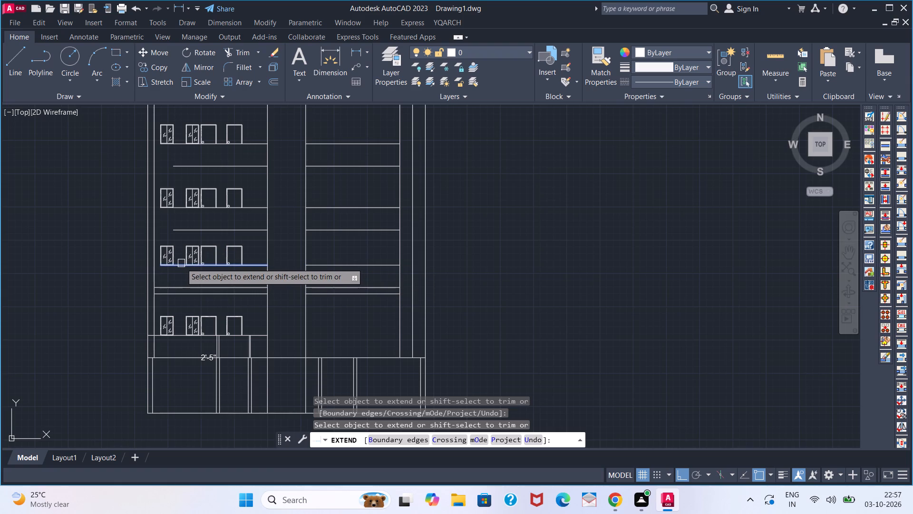
{"action": "left_click", "coordinate": [188, 233]}
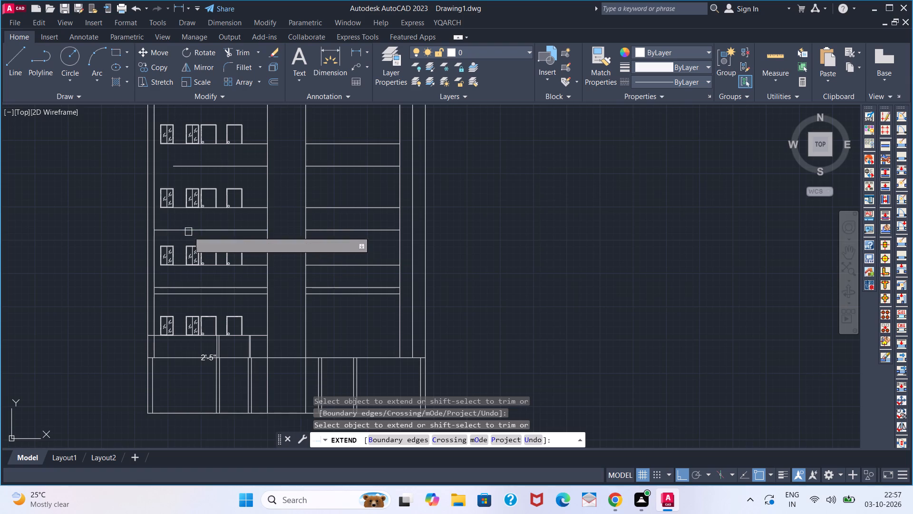
{"action": "left_click", "coordinate": [204, 168]}
{"action": "middle_click_drag", "start_coordinate": [192, 165], "coordinate": [176, 232]}
{"action": "scroll", "coordinate": [188, 178], "scroll_direction": "up", "scroll_amount": 1}
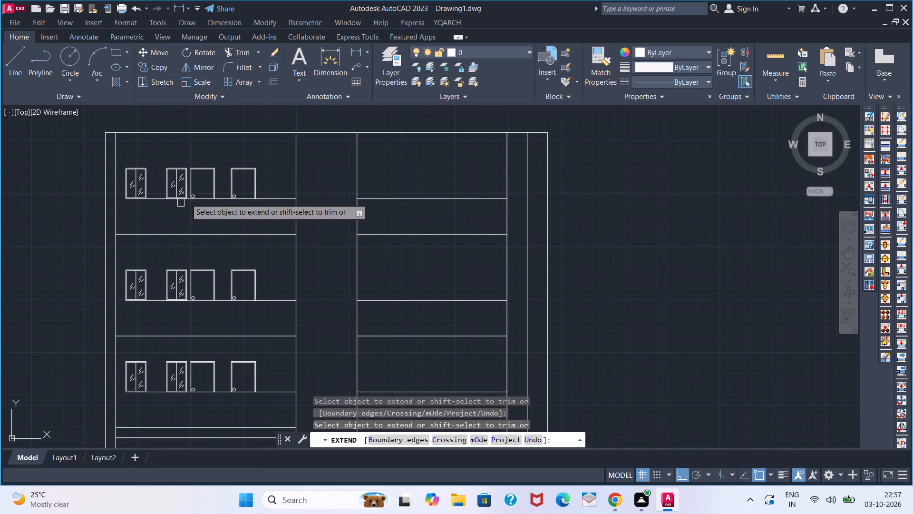
{"action": "scroll", "coordinate": [200, 228], "scroll_direction": "down", "scroll_amount": 2}
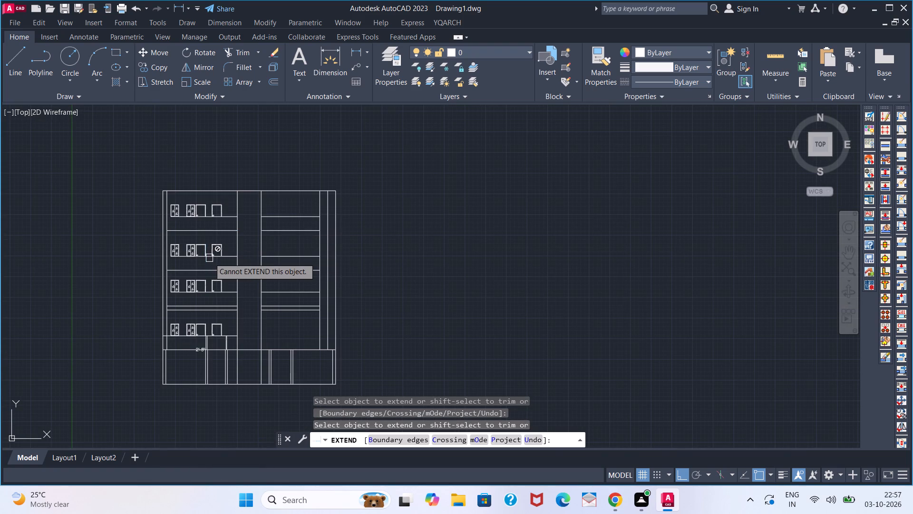
{"action": "key", "text": "space"}
Erase the three short base lines beneath the left wing's upper three rows of windows and doors.
{"action": "middle_click_drag", "start_coordinate": [215, 247], "coordinate": [185, 222]}
{"action": "scroll", "coordinate": [210, 235], "scroll_direction": "down", "scroll_amount": 1}
{"action": "scroll", "coordinate": [194, 248], "scroll_direction": "up", "scroll_amount": 2}
{"action": "left_click", "coordinate": [193, 194]}
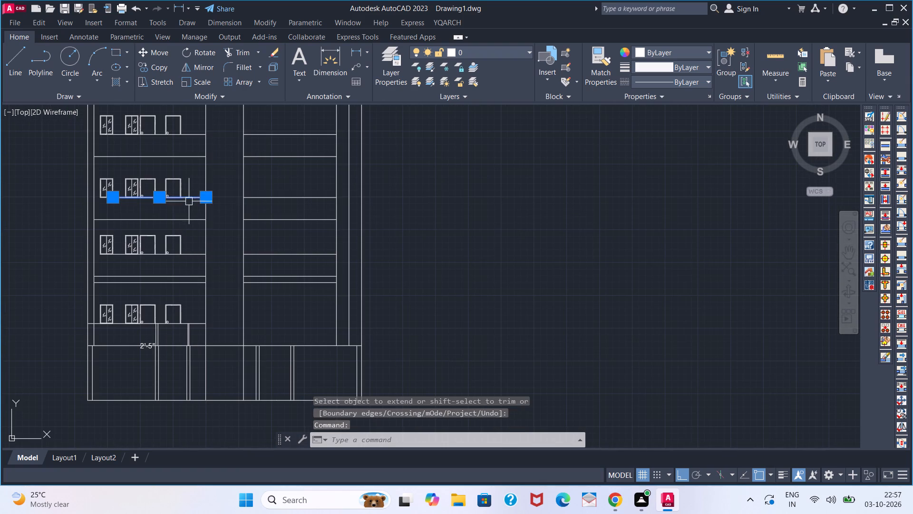
{"action": "key", "text": "Delete"}
{"action": "left_click", "coordinate": [196, 136]}
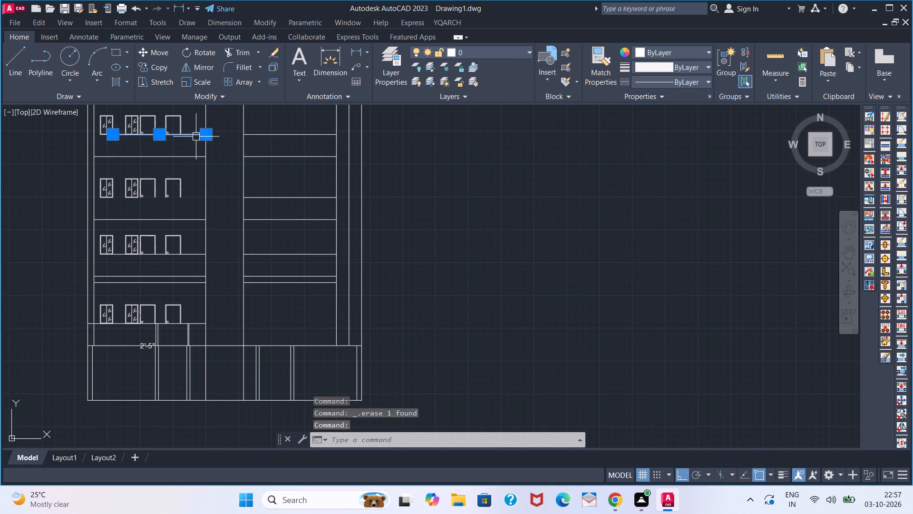
{"action": "key", "text": "Delete"}
{"action": "left_click", "coordinate": [192, 251]}
{"action": "key", "text": "Delete"}
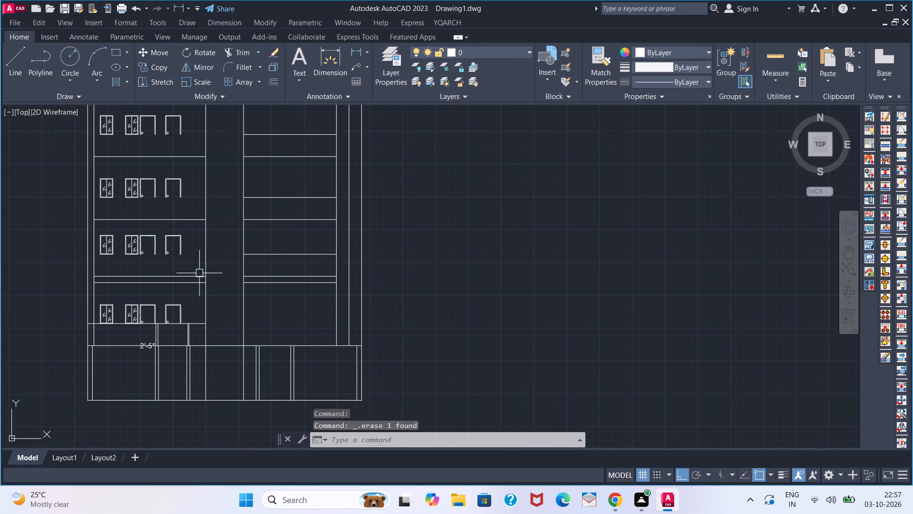
Offset the left wing's three extended floor lines 3'6" upward to form full-width base lines under the window and door rows.
{"action": "middle_click_drag", "start_coordinate": [186, 268], "coordinate": [175, 275]}
{"action": "key", "text": "o"}
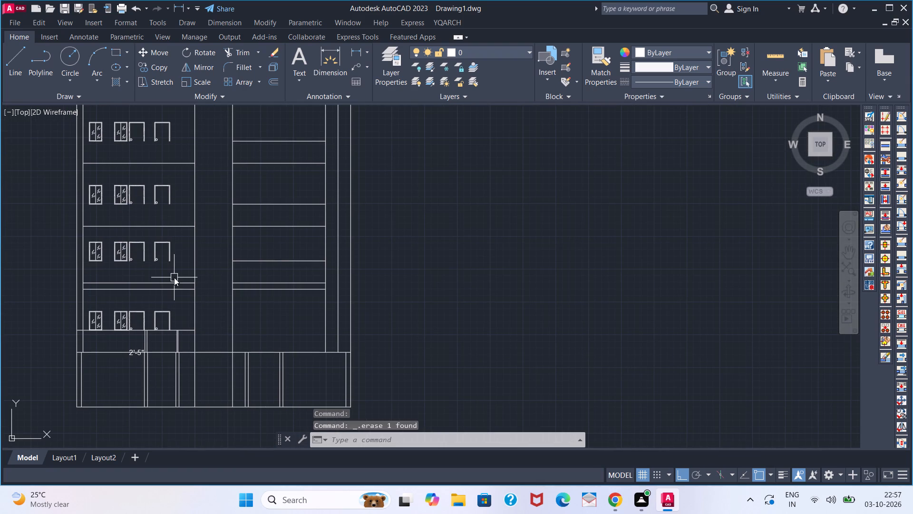
{"action": "key", "text": "Return"}
{"action": "key", "text": "3"}
{"action": "type", "text": "'6"}
{"action": "key", "text": "Return"}
{"action": "left_click", "coordinate": [174, 283]}
{"action": "left_click", "coordinate": [176, 261]}
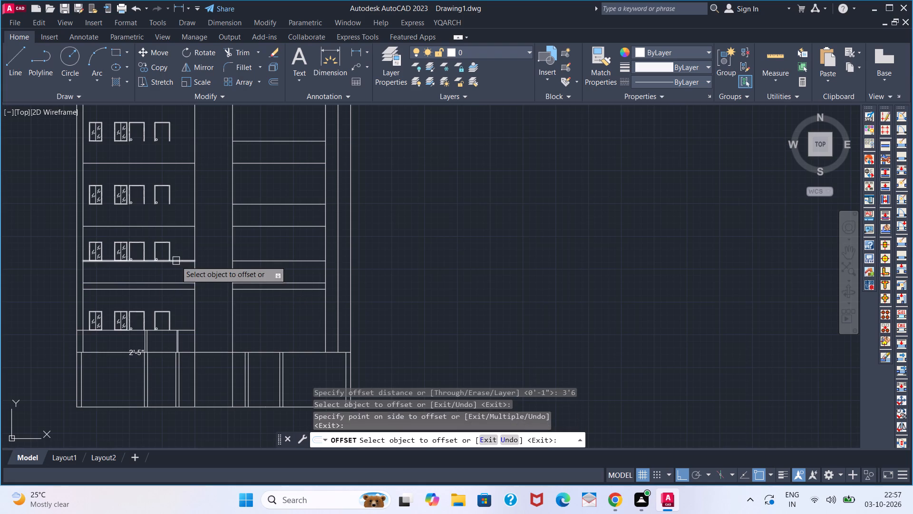
{"action": "left_click", "coordinate": [179, 228]}
{"action": "left_click", "coordinate": [180, 208]}
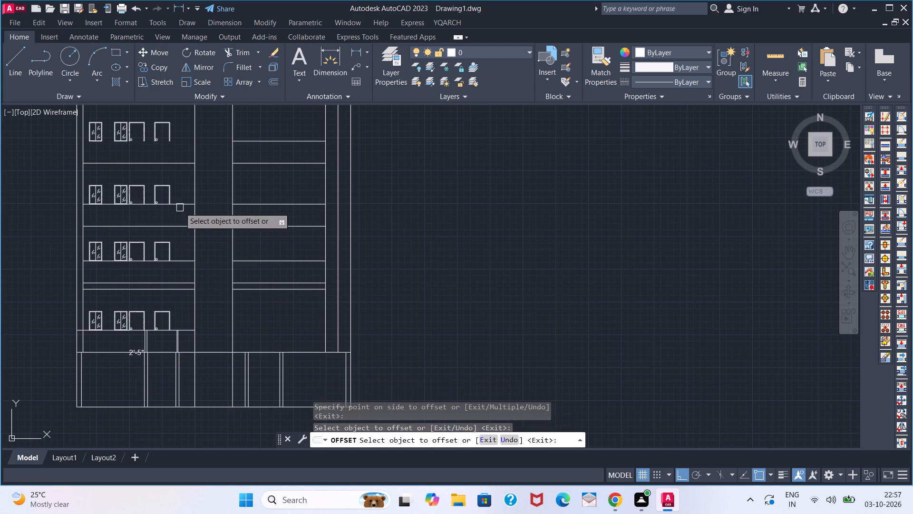
{"action": "left_click", "coordinate": [181, 163]}
{"action": "left_click", "coordinate": [179, 146]}
{"action": "middle_click_drag", "start_coordinate": [179, 148], "coordinate": [177, 223]}
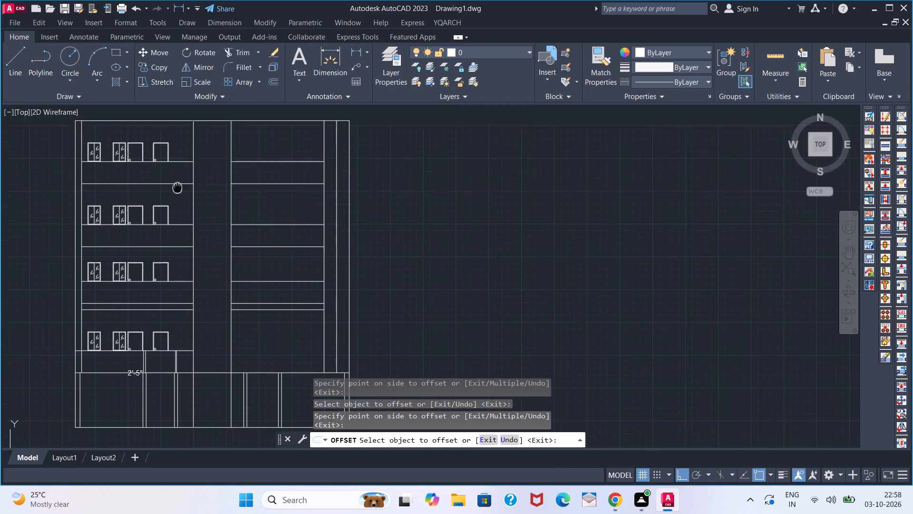
Erase the stray 2'-5" dimension text on the floor line beneath the left wing's lowest row of windows and doors.
{"action": "middle_click_drag", "start_coordinate": [177, 223], "coordinate": [177, 232]}
{"action": "key", "text": "space"}
{"action": "scroll", "coordinate": [183, 258], "scroll_direction": "down", "scroll_amount": 1}
{"action": "middle_click_drag", "start_coordinate": [180, 272], "coordinate": [165, 251]}
{"action": "middle_click", "coordinate": [165, 251]}
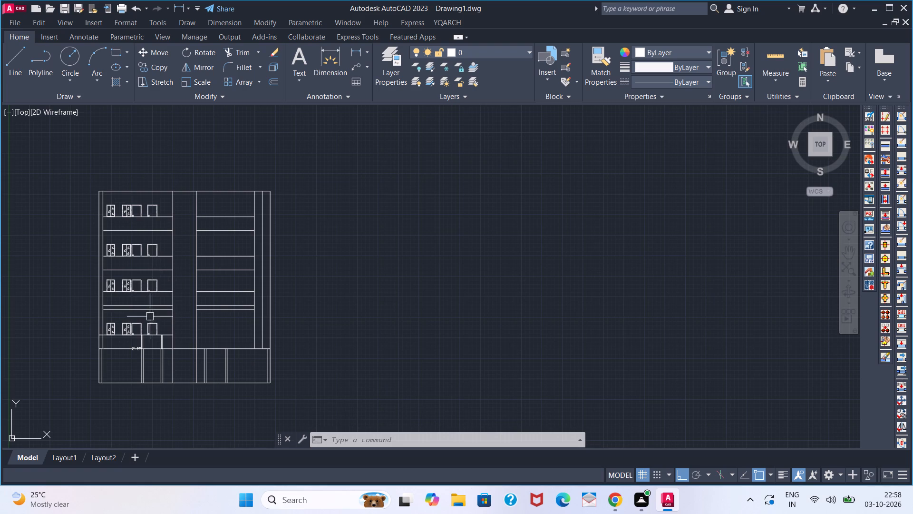
{"action": "scroll", "coordinate": [132, 350], "scroll_direction": "up", "scroll_amount": 3}
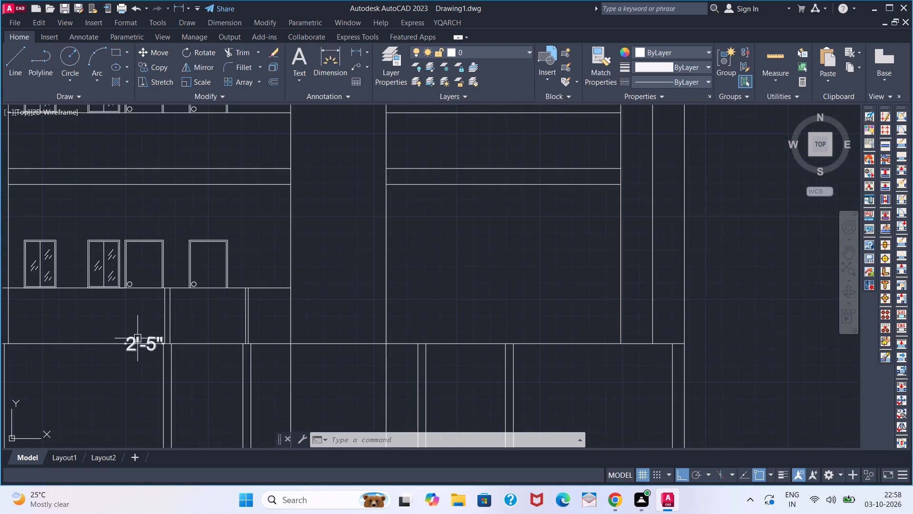
{"action": "left_click", "coordinate": [137, 338]}
{"action": "key", "text": "Delete"}
Draw a vertical line from the second window's outer bottom corner down to the floor line on the left wing's lowest window row.
{"action": "scroll", "coordinate": [198, 336], "scroll_direction": "down", "scroll_amount": 2}
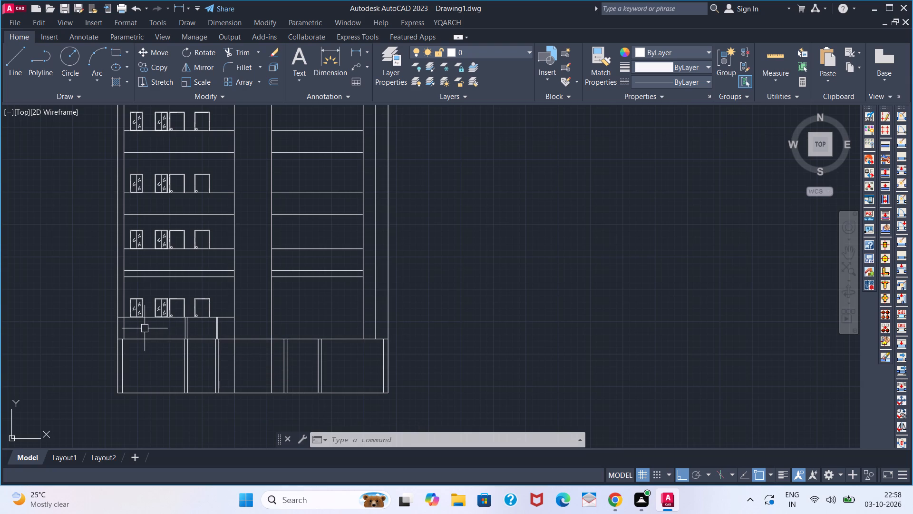
{"action": "scroll", "coordinate": [145, 328], "scroll_direction": "up", "scroll_amount": 1}
{"action": "key", "text": "l"}
{"action": "key", "text": "Return"}
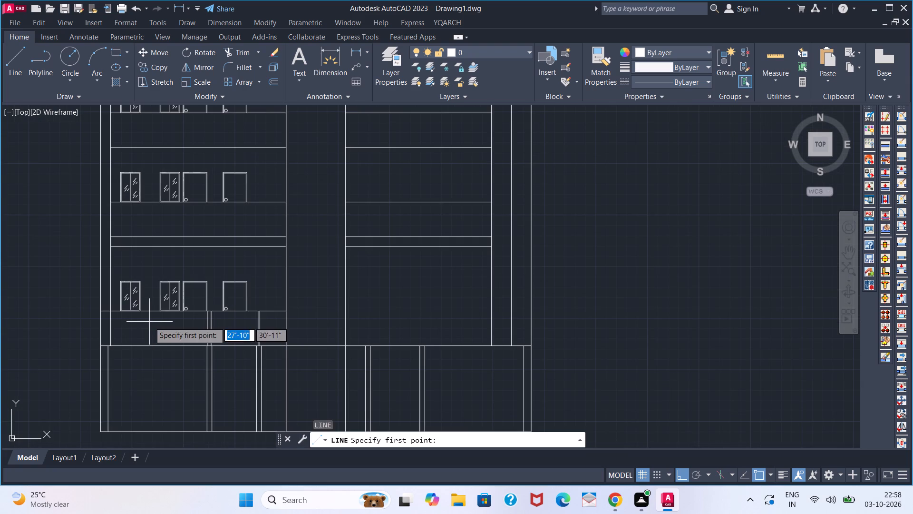
{"action": "scroll", "coordinate": [153, 316], "scroll_direction": "up", "scroll_amount": 3}
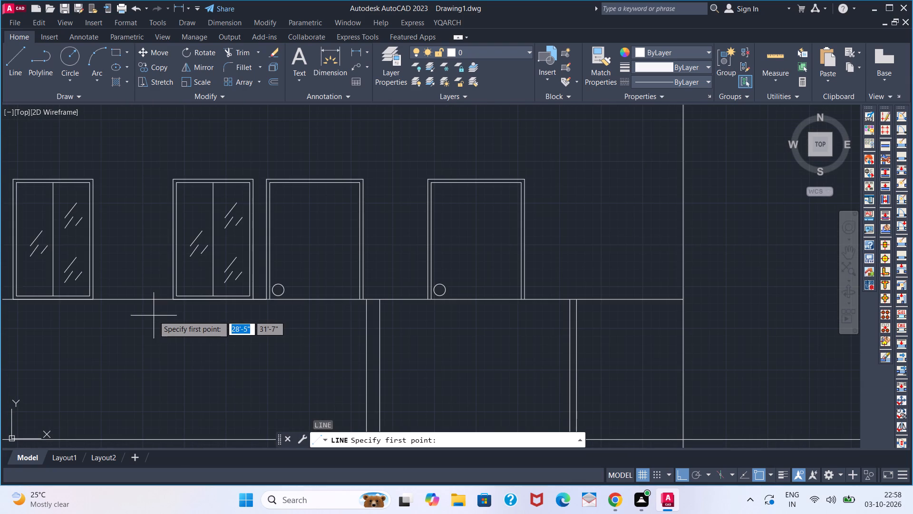
{"action": "left_click", "coordinate": [172, 303]}
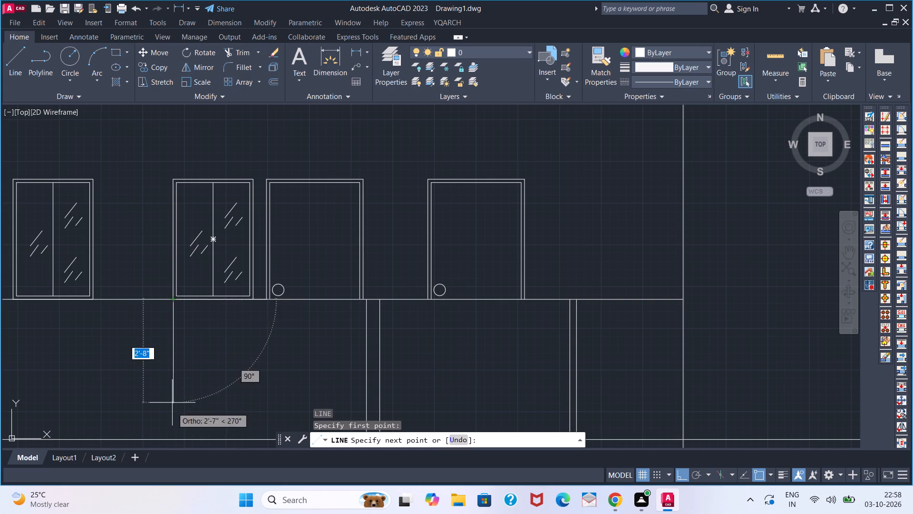
{"action": "left_click", "coordinate": [176, 437]}
{"action": "key", "text": "space"}
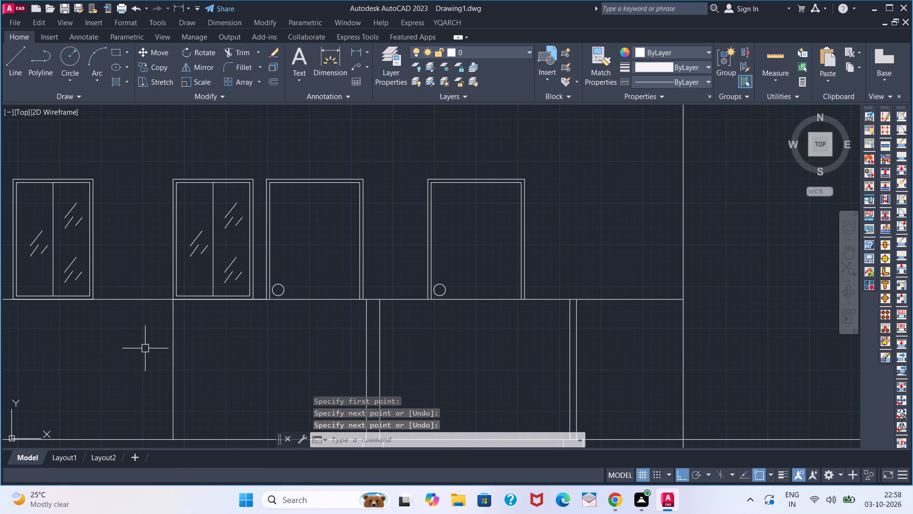
Trim the lowest row's base line between the new vertical line and the outer edge of the left side strip.
{"action": "type", "text": "TR"}
{"action": "key", "text": "space"}
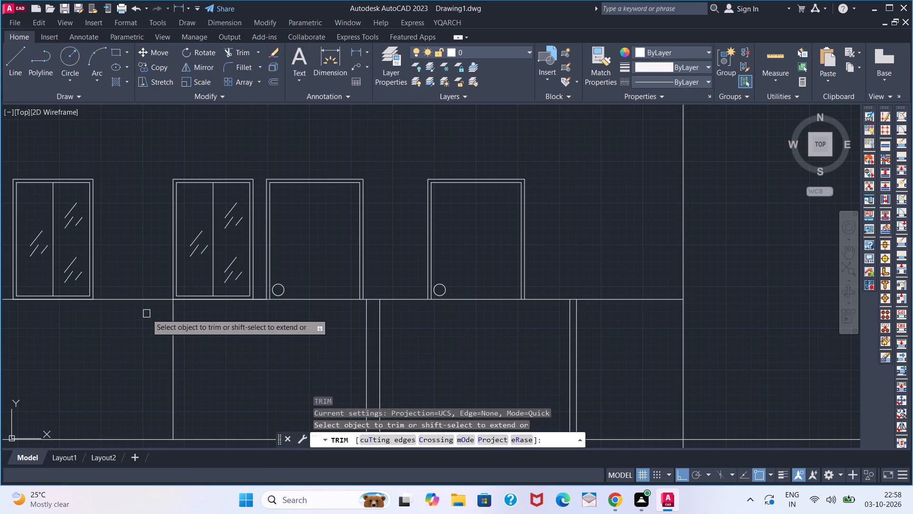
{"action": "left_click", "coordinate": [150, 299]}
{"action": "key", "text": "space"}
{"action": "middle_click_drag", "start_coordinate": [78, 318], "coordinate": [243, 294]}
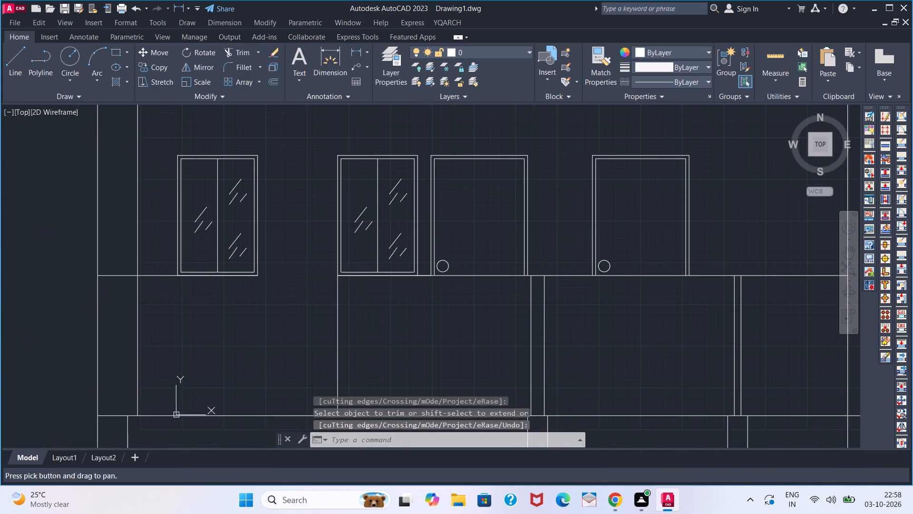
{"action": "key", "text": "space"}
{"action": "left_click", "coordinate": [153, 279]}
{"action": "left_click", "coordinate": [118, 277]}
{"action": "key", "text": "space"}
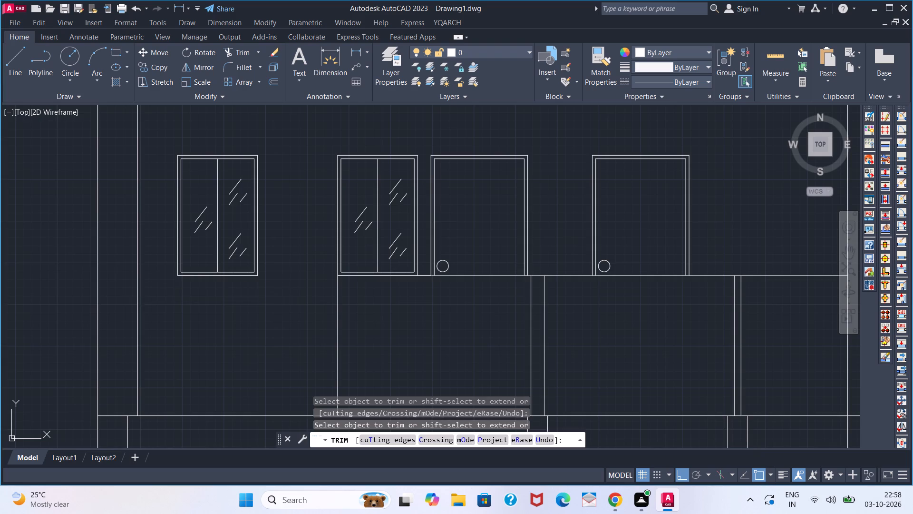
{"action": "scroll", "coordinate": [201, 320], "scroll_direction": "down", "scroll_amount": 3}
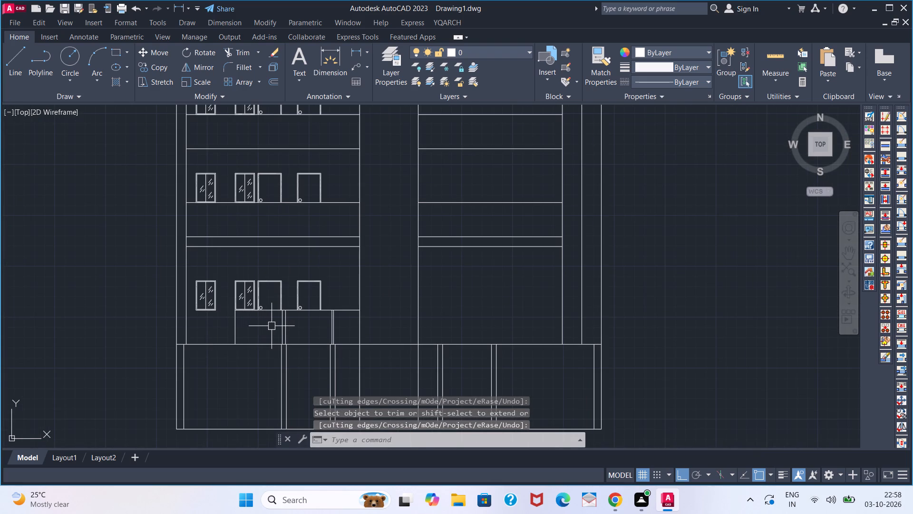
Draw matching vertical lines from the second window's outer corner down to the floor line on the left wing's three upper storeys.
{"action": "middle_click_drag", "start_coordinate": [279, 327], "coordinate": [259, 328]}
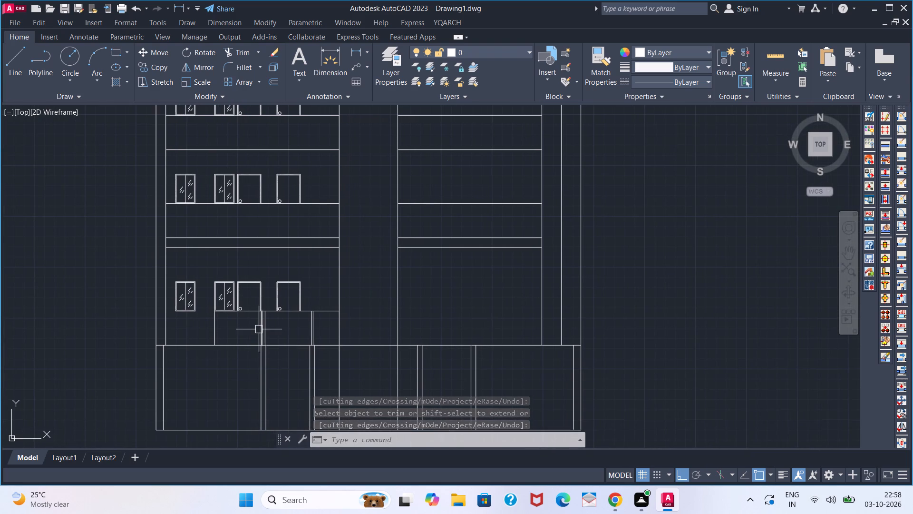
{"action": "middle_click_drag", "start_coordinate": [232, 295], "coordinate": [232, 336]}
{"action": "key", "text": "l"}
{"action": "key", "text": "Return"}
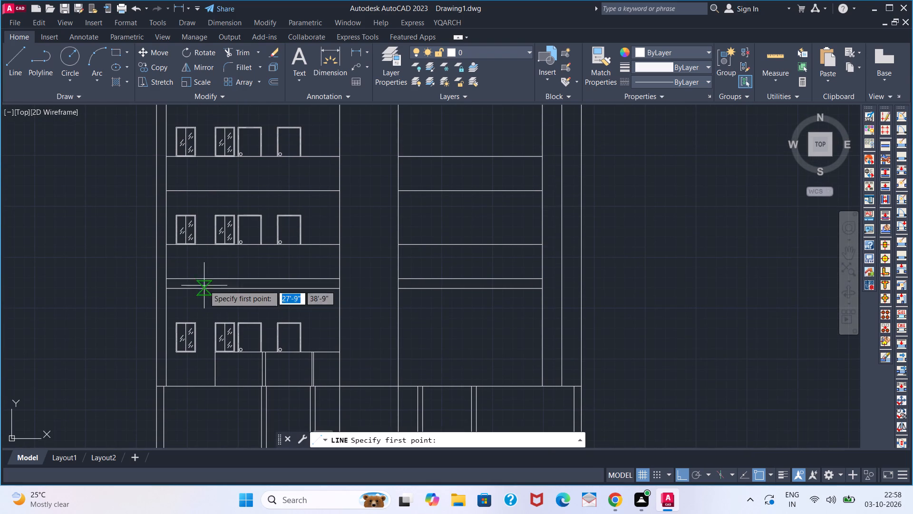
{"action": "left_click", "coordinate": [212, 249]}
{"action": "left_click", "coordinate": [215, 277]}
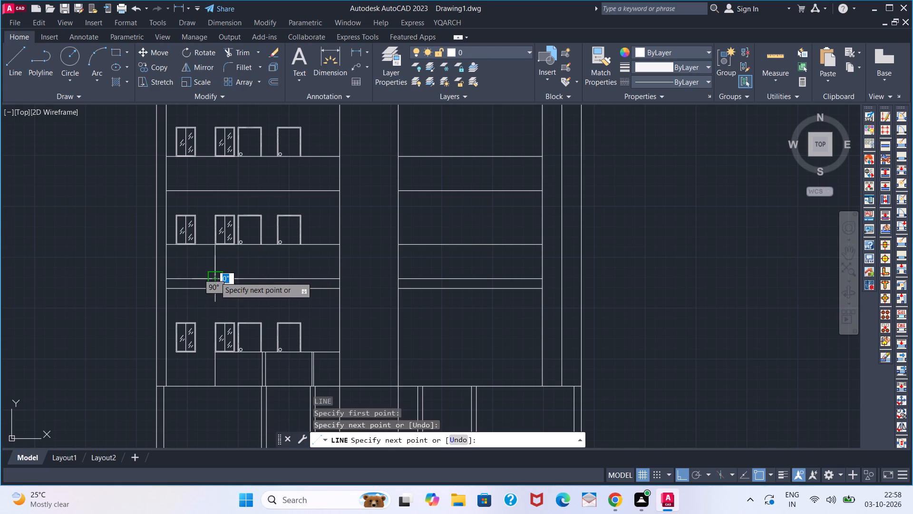
{"action": "key", "text": "space"}
{"action": "key", "text": "space"}
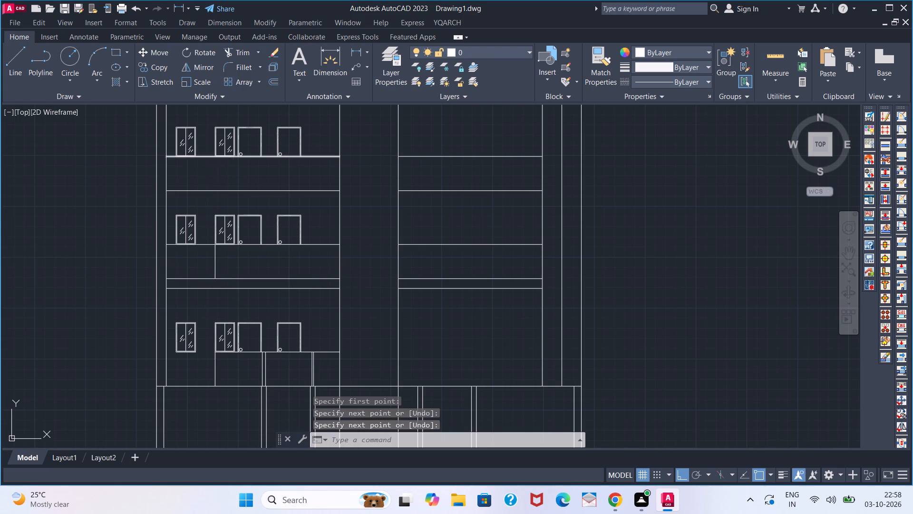
{"action": "left_click", "coordinate": [211, 158]}
{"action": "left_click", "coordinate": [218, 193]}
{"action": "key", "text": "space"}
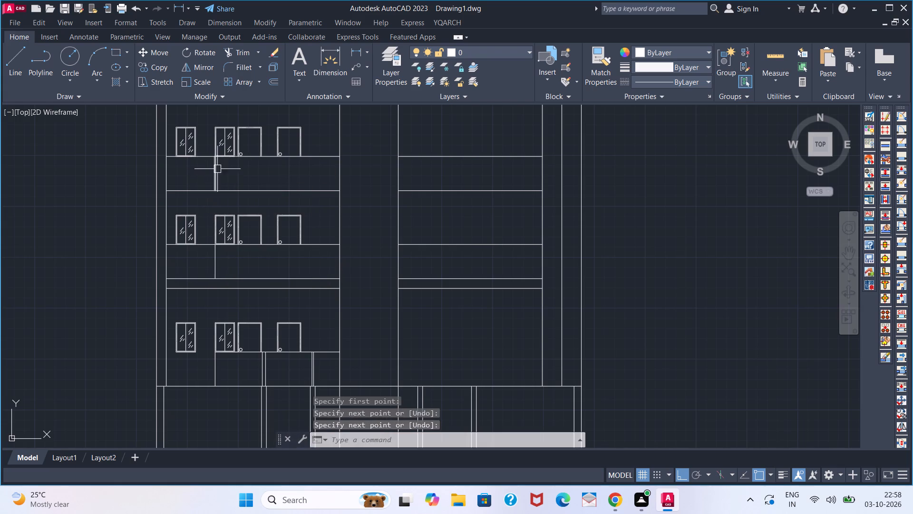
{"action": "middle_click_drag", "start_coordinate": [217, 168], "coordinate": [218, 280]}
{"action": "key", "text": "space"}
{"action": "left_click", "coordinate": [215, 174]}
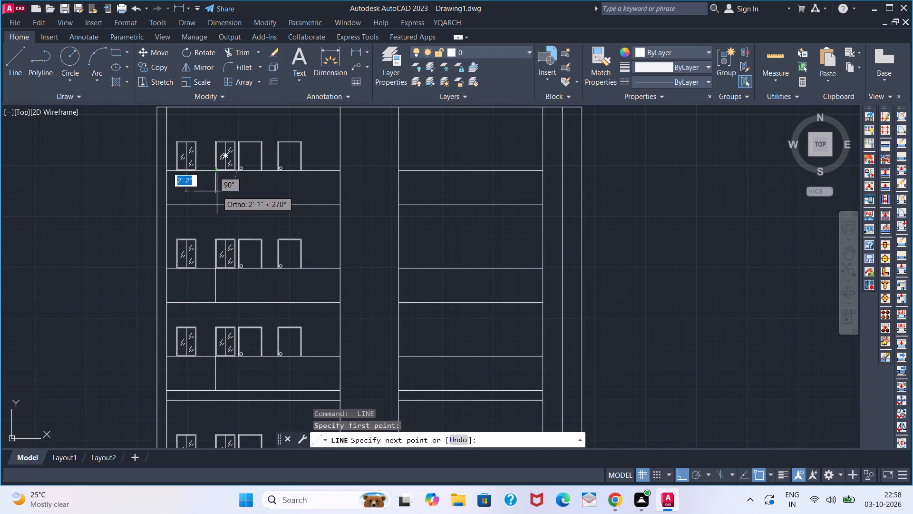
{"action": "left_click", "coordinate": [217, 204]}
{"action": "key", "text": "space"}
Trim the three upper base lines between the left side strip and the new vertical lines below the second windows.
{"action": "type", "text": "TR"}
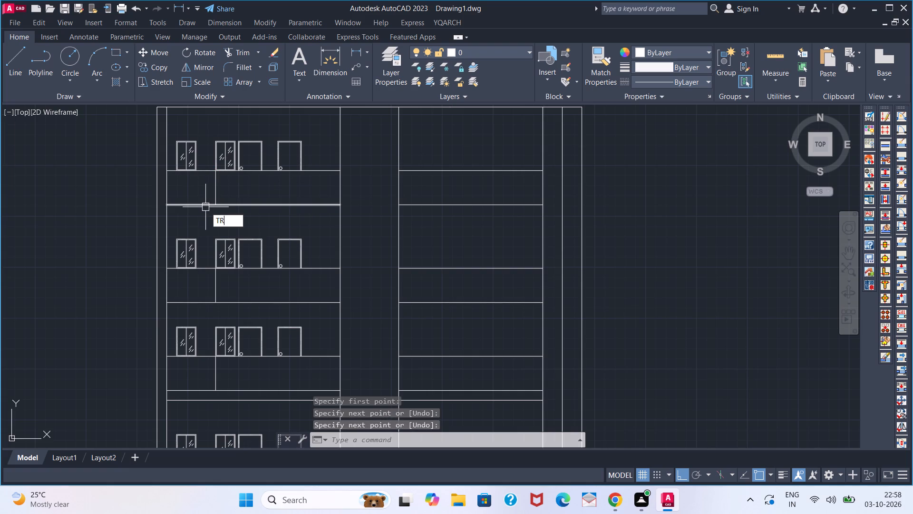
{"action": "key", "text": "space"}
{"action": "left_click", "coordinate": [204, 171]}
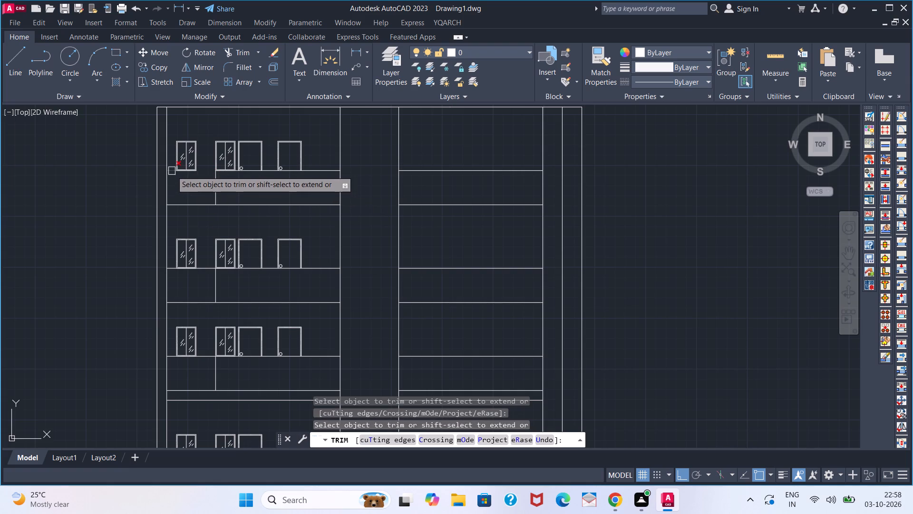
{"action": "left_click", "coordinate": [172, 171]}
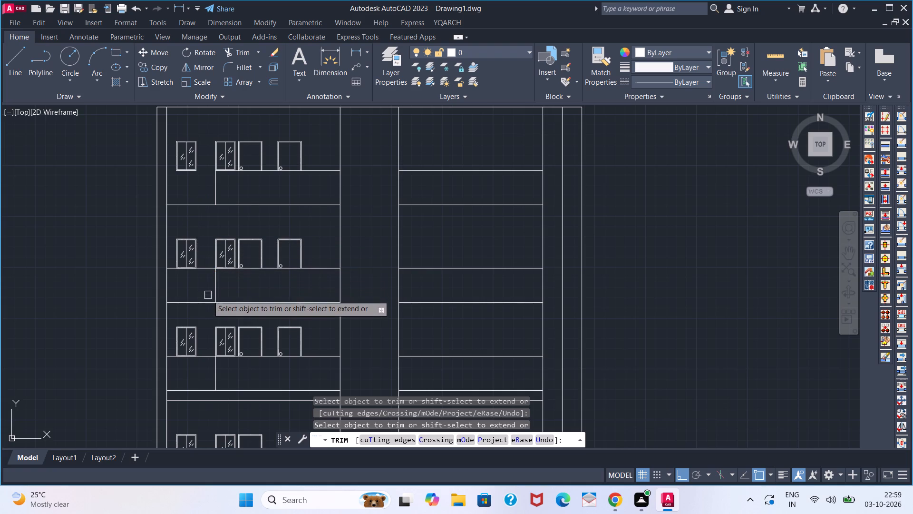
{"action": "middle_click_drag", "start_coordinate": [206, 286], "coordinate": [186, 266]}
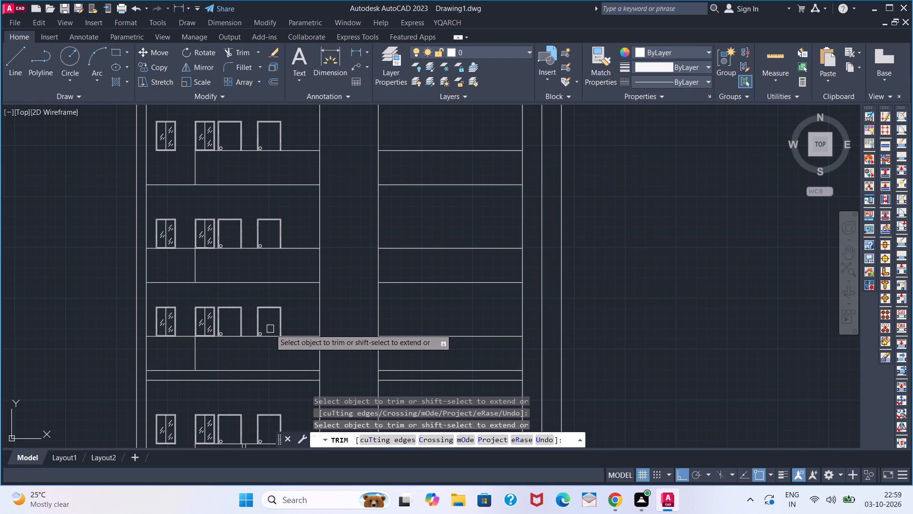
{"action": "middle_click_drag", "start_coordinate": [248, 327], "coordinate": [245, 258]}
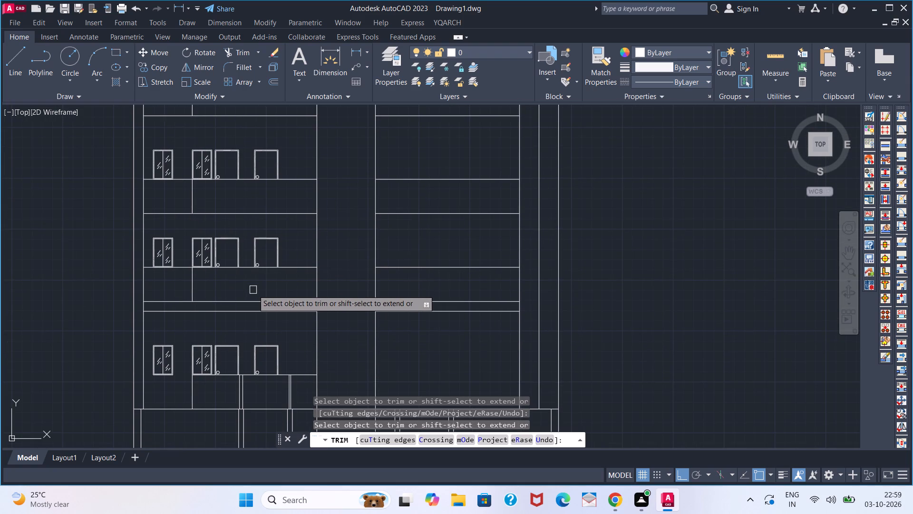
{"action": "left_click", "coordinate": [149, 269]}
{"action": "left_click", "coordinate": [185, 268]}
{"action": "middle_click_drag", "start_coordinate": [181, 235], "coordinate": [182, 260]}
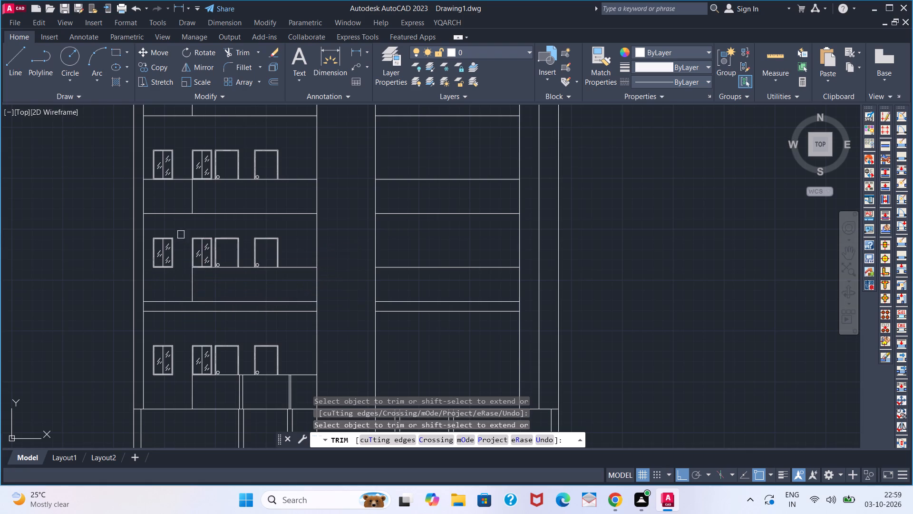
{"action": "middle_click_drag", "start_coordinate": [182, 260], "coordinate": [184, 317]}
{"action": "left_click", "coordinate": [186, 259]}
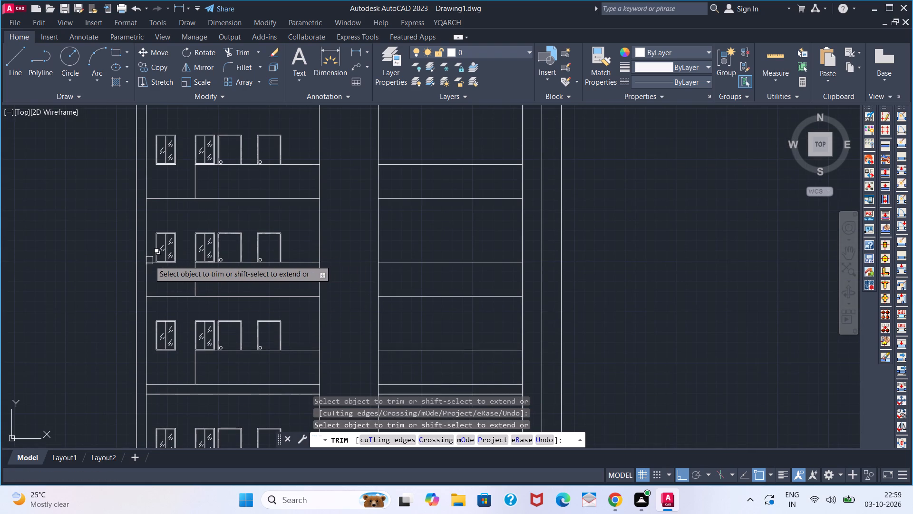
{"action": "scroll", "coordinate": [149, 264], "scroll_direction": "up", "scroll_amount": 2}
{"action": "left_click", "coordinate": [155, 251]}
{"action": "left_click", "coordinate": [153, 268]}
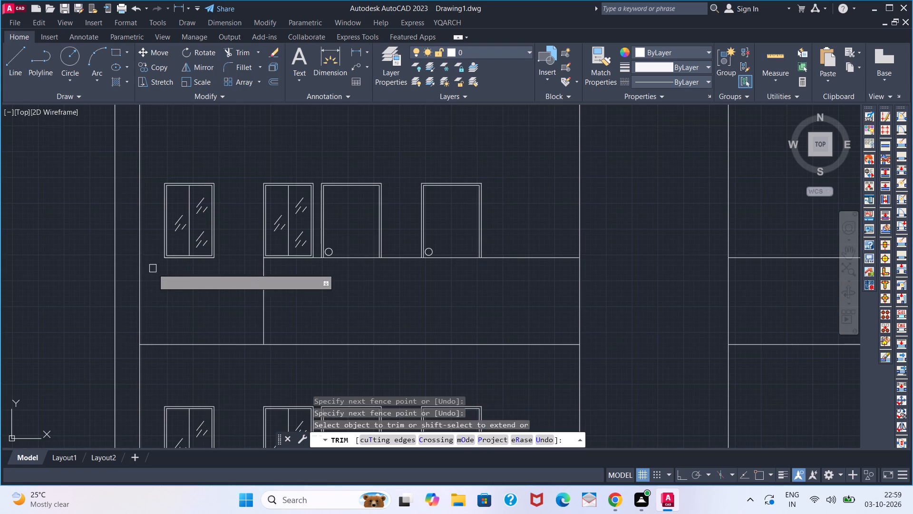
{"action": "scroll", "coordinate": [155, 270], "scroll_direction": "down", "scroll_amount": 3}
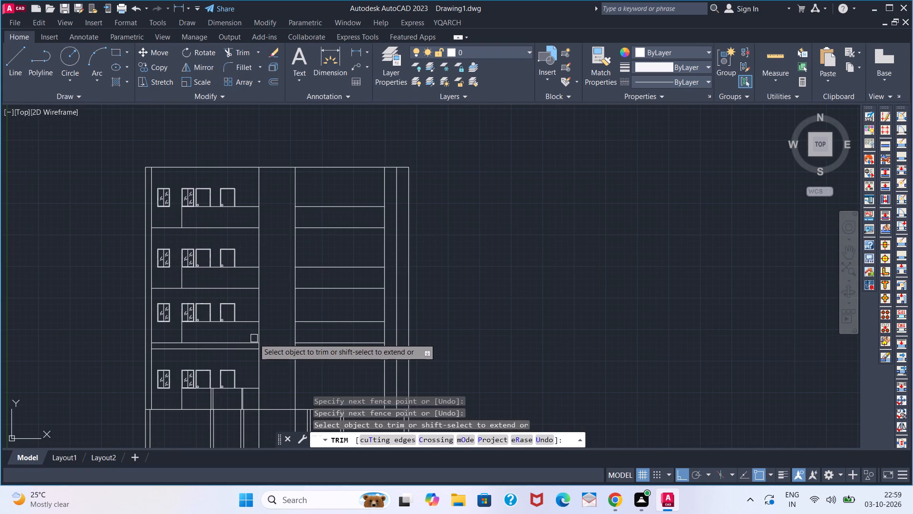
{"action": "key", "text": "space"}
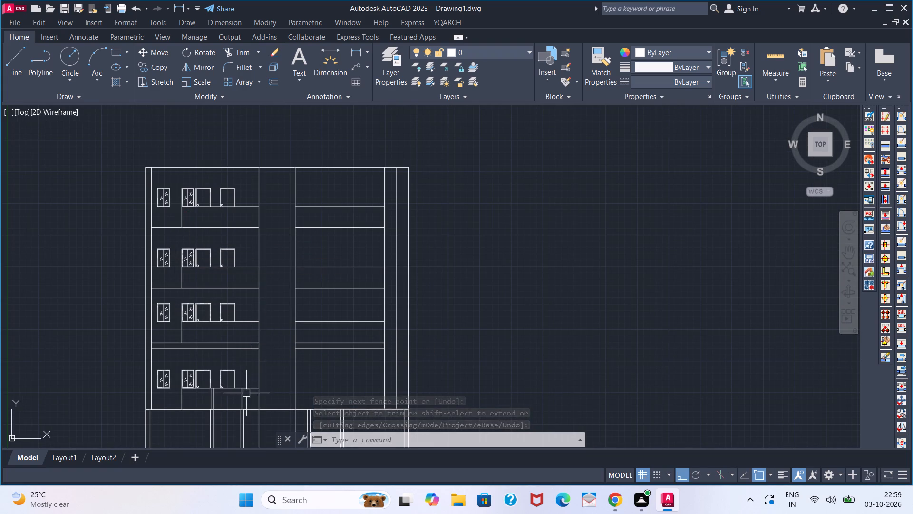
Copy the pair of short vertical lines beyond the lowest row's last door up to the matching floor lines of the three upper storeys.
{"action": "scroll", "coordinate": [246, 395], "scroll_direction": "up", "scroll_amount": 2}
{"action": "left_click_drag", "start_coordinate": [246, 395], "coordinate": [242, 395]}
{"action": "left_click", "coordinate": [219, 403]}
{"action": "middle_click_drag", "start_coordinate": [244, 401], "coordinate": [245, 388]}
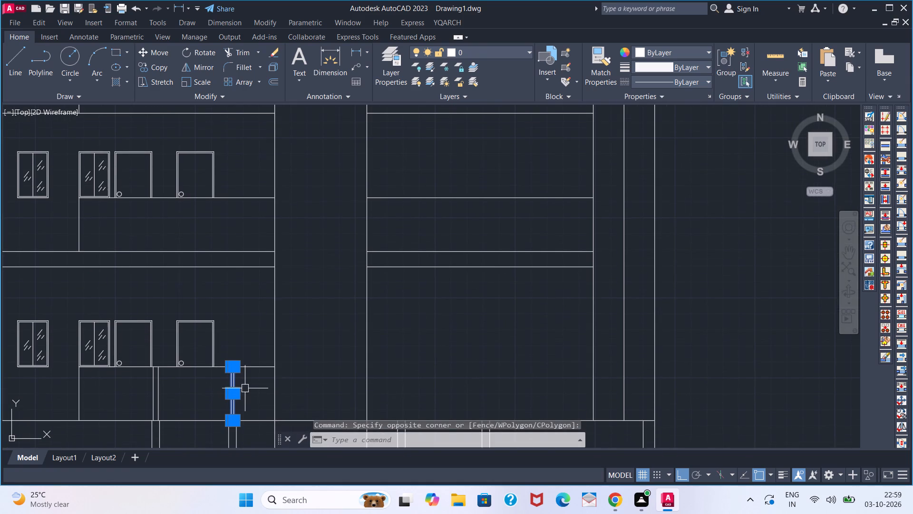
{"action": "key", "text": "c"}
{"action": "key", "text": "o"}
{"action": "key", "text": "Return"}
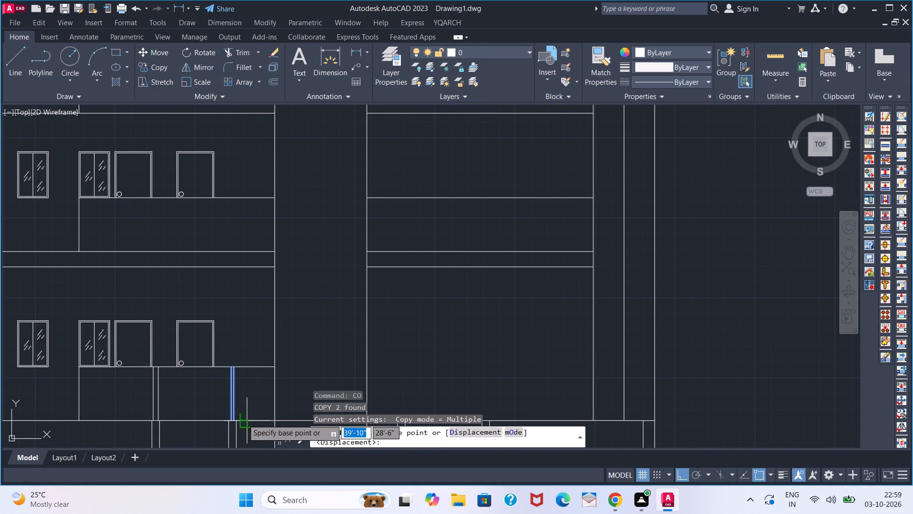
{"action": "left_click", "coordinate": [233, 419]}
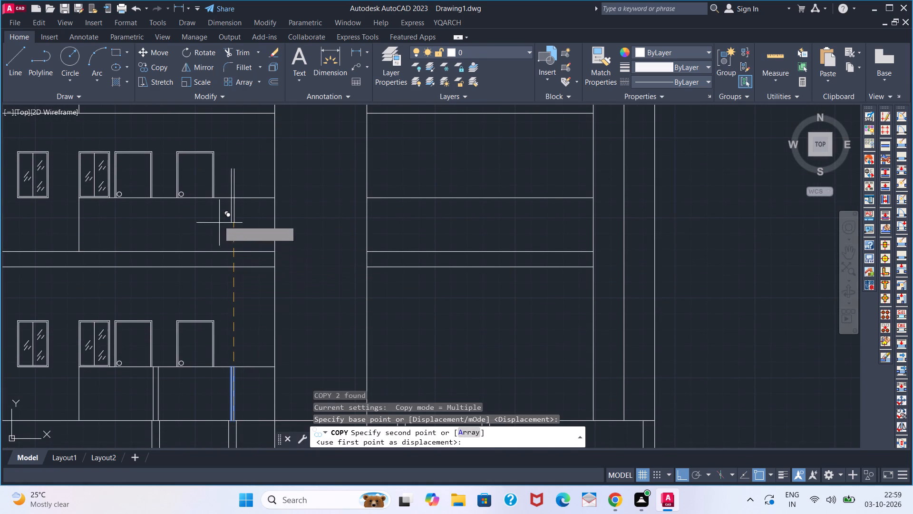
{"action": "left_click", "coordinate": [233, 252]}
{"action": "middle_click_drag", "start_coordinate": [230, 192], "coordinate": [234, 277]}
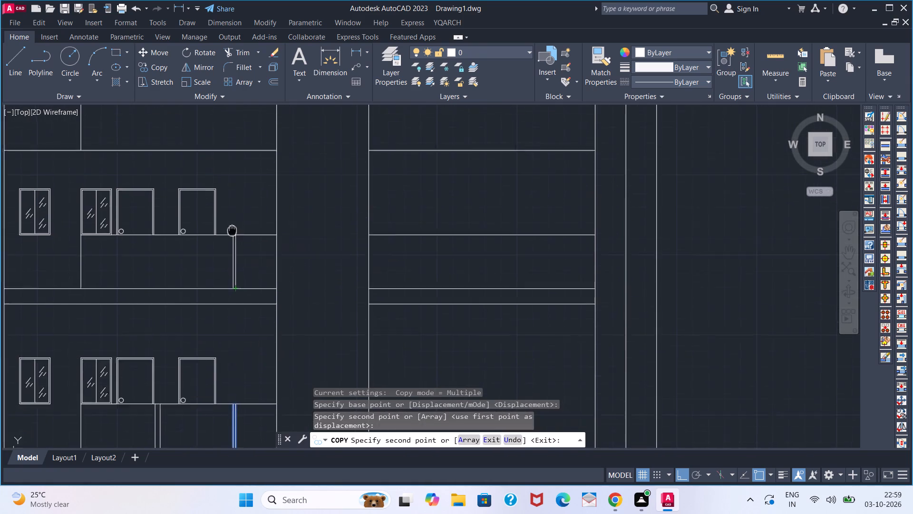
{"action": "middle_click_drag", "start_coordinate": [234, 277], "coordinate": [232, 354]}
{"action": "left_click", "coordinate": [235, 277]}
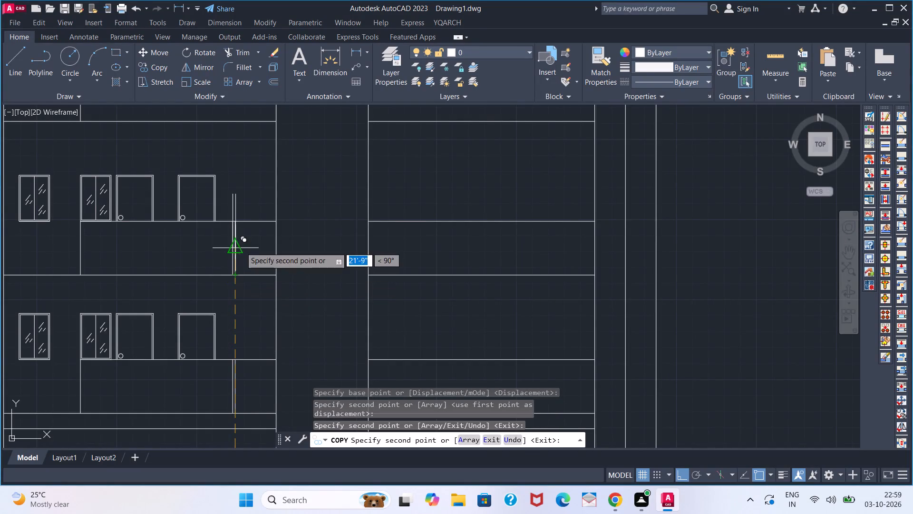
{"action": "middle_click_drag", "start_coordinate": [242, 214], "coordinate": [242, 369]}
{"action": "left_click", "coordinate": [242, 279]}
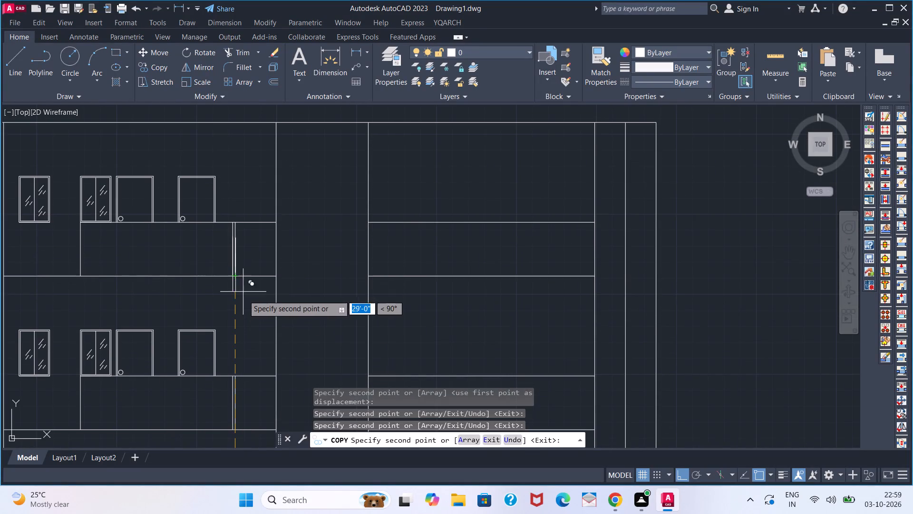
{"action": "key", "text": "space"}
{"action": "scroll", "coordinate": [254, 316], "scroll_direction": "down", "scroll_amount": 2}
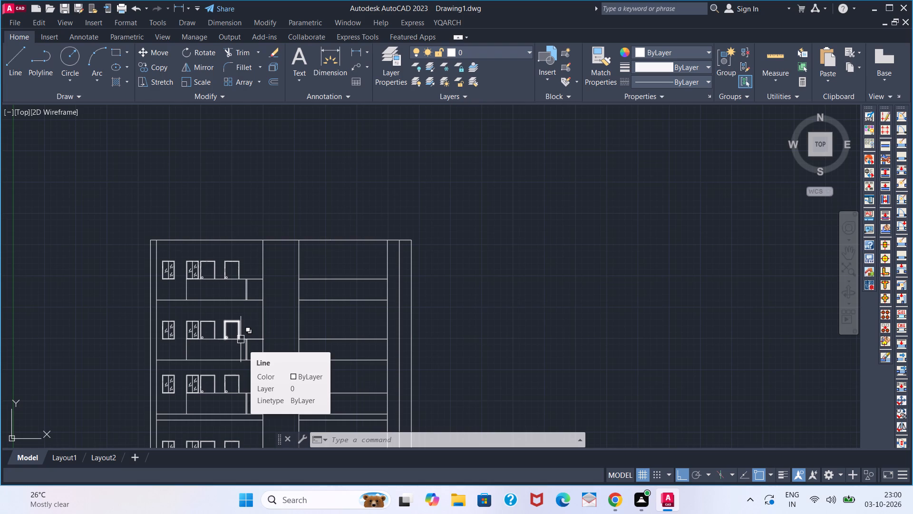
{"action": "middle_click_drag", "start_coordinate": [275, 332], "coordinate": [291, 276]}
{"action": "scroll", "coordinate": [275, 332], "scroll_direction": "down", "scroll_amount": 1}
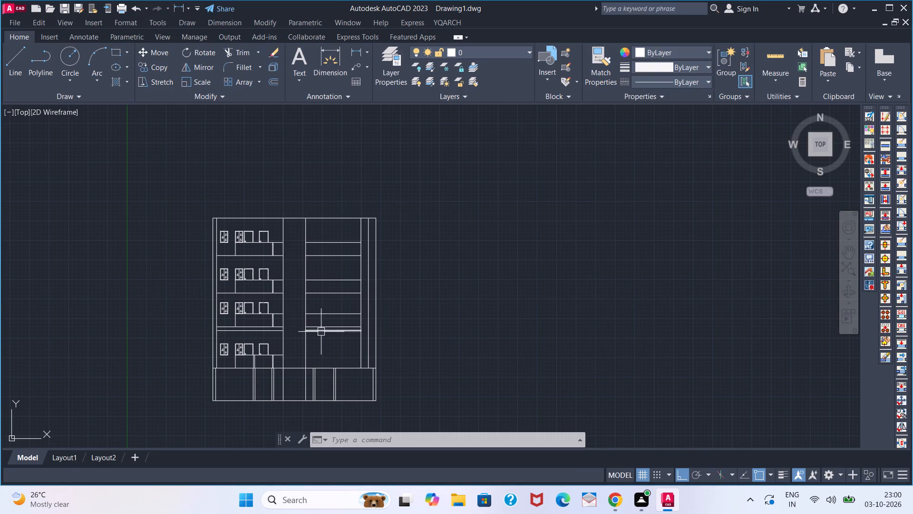
Copy the pair of short vertical lines between the lowest row's two doors up to the matching floor lines of the three upper storeys.
{"action": "scroll", "coordinate": [321, 332], "scroll_direction": "up", "scroll_amount": 1}
{"action": "middle_click_drag", "start_coordinate": [292, 333], "coordinate": [379, 318]}
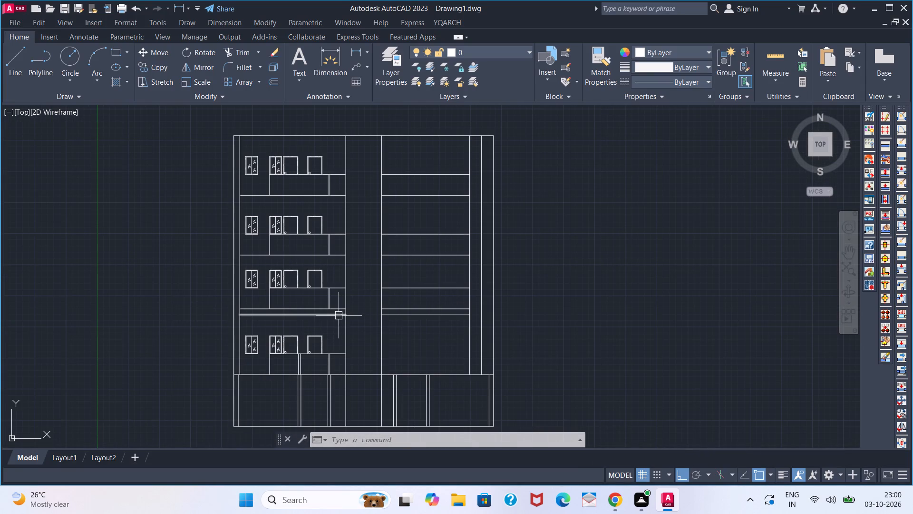
{"action": "scroll", "coordinate": [325, 366], "scroll_direction": "up", "scroll_amount": 2}
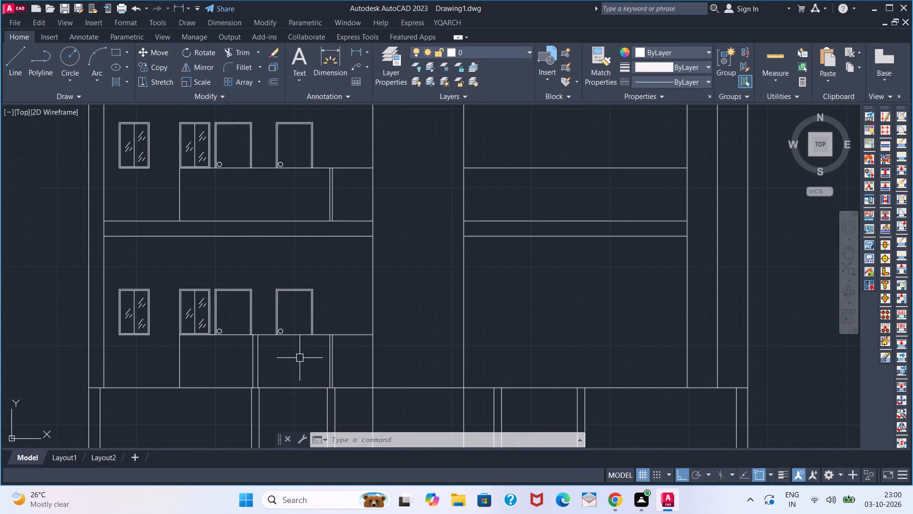
{"action": "scroll", "coordinate": [300, 358], "scroll_direction": "down", "scroll_amount": 1}
{"action": "left_click", "coordinate": [293, 352]}
{"action": "left_click", "coordinate": [262, 362]}
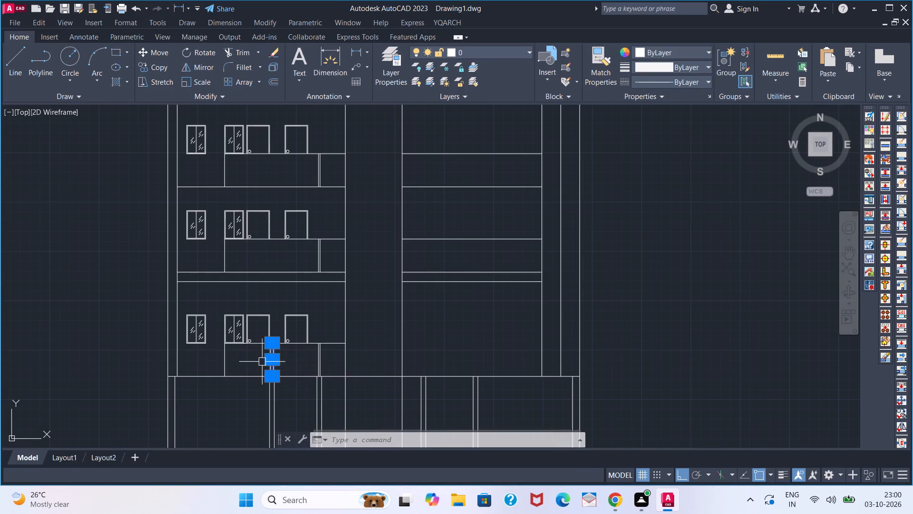
{"action": "type", "text": "CO"}
{"action": "key", "text": "Return"}
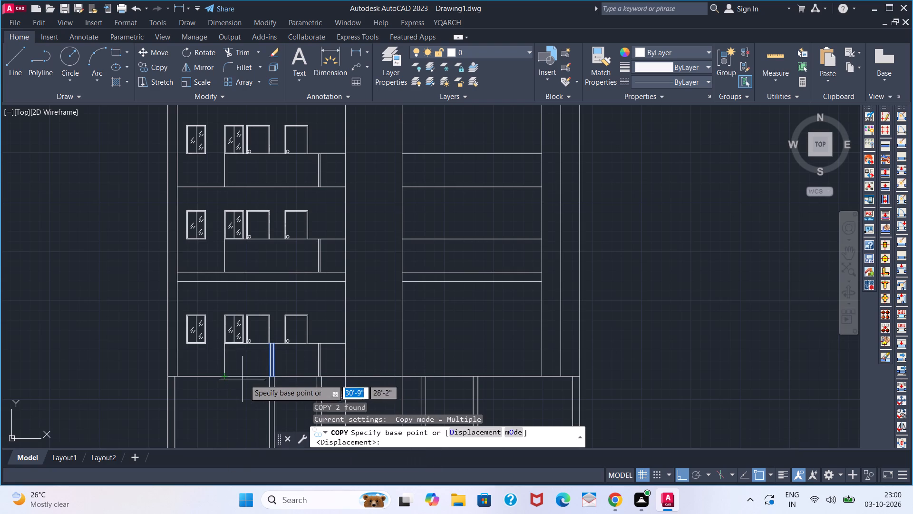
{"action": "scroll", "coordinate": [258, 377], "scroll_direction": "up", "scroll_amount": 1}
{"action": "left_click", "coordinate": [279, 374]}
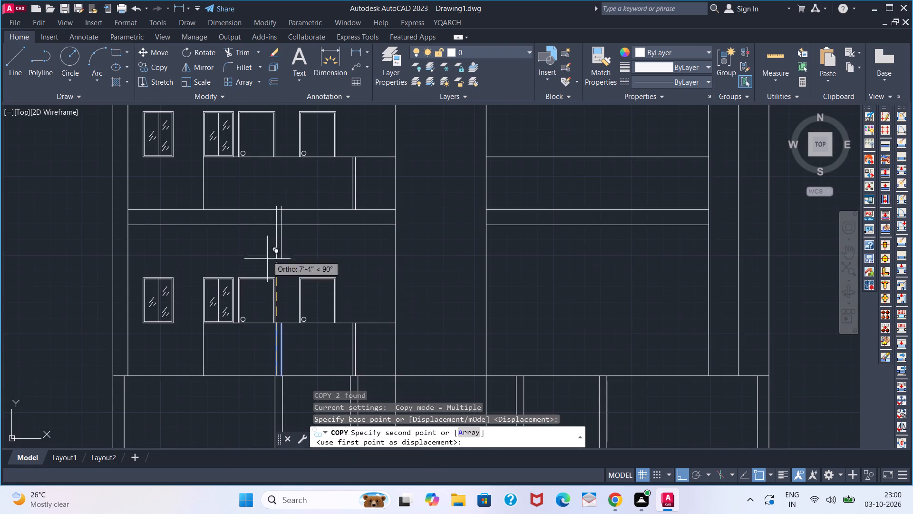
{"action": "left_click", "coordinate": [270, 204]}
{"action": "middle_click_drag", "start_coordinate": [269, 186], "coordinate": [281, 426]}
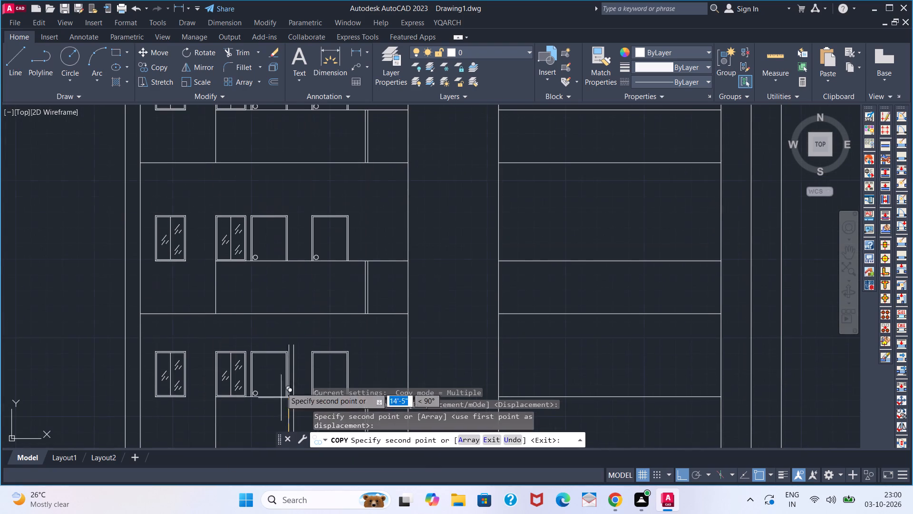
{"action": "left_click", "coordinate": [283, 317]}
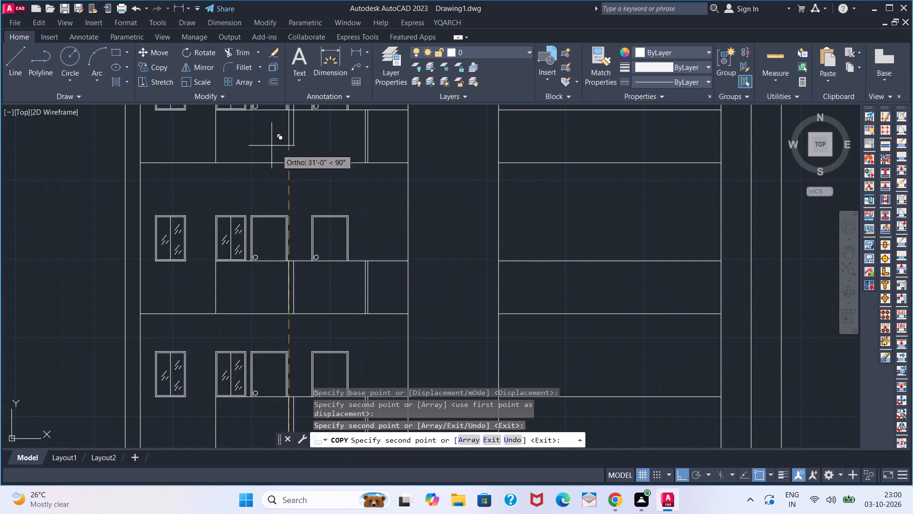
{"action": "left_click", "coordinate": [284, 159]}
{"action": "middle_click_drag", "start_coordinate": [284, 168], "coordinate": [284, 424]}
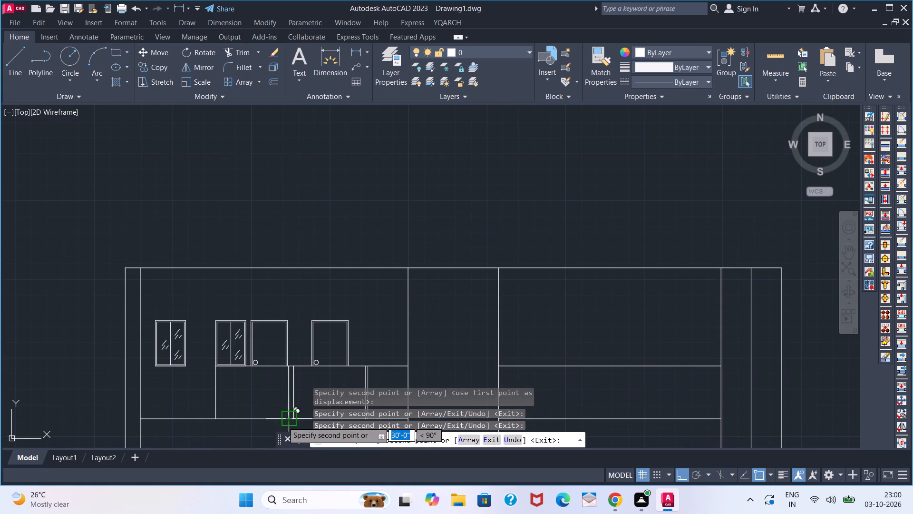
{"action": "key", "text": "space"}
{"action": "scroll", "coordinate": [309, 419], "scroll_direction": "down", "scroll_amount": 3}
{"action": "middle_click_drag", "start_coordinate": [321, 418], "coordinate": [255, 277]}
{"action": "middle_click_drag", "start_coordinate": [241, 243], "coordinate": [238, 233]}
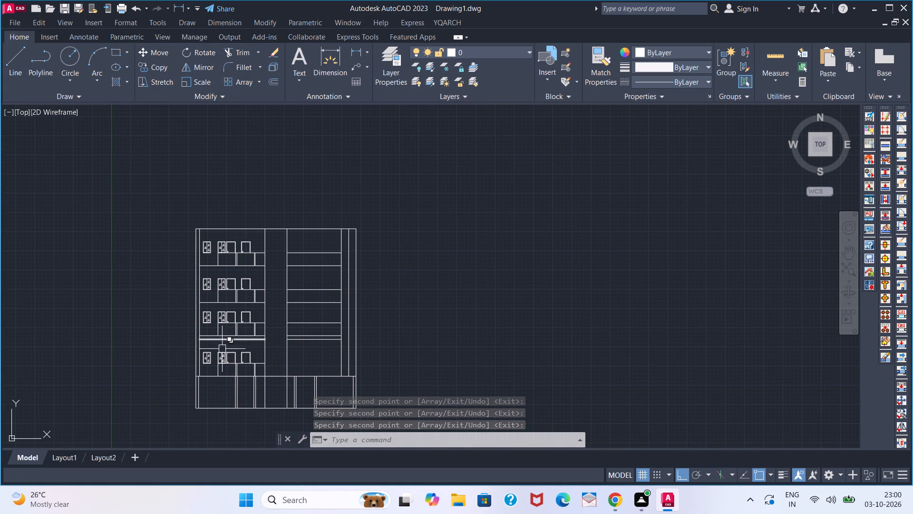
Trim the left wing's three upper base lines between the outer short vertical pair and the central bay.
{"action": "scroll", "coordinate": [219, 385], "scroll_direction": "up", "scroll_amount": 1}
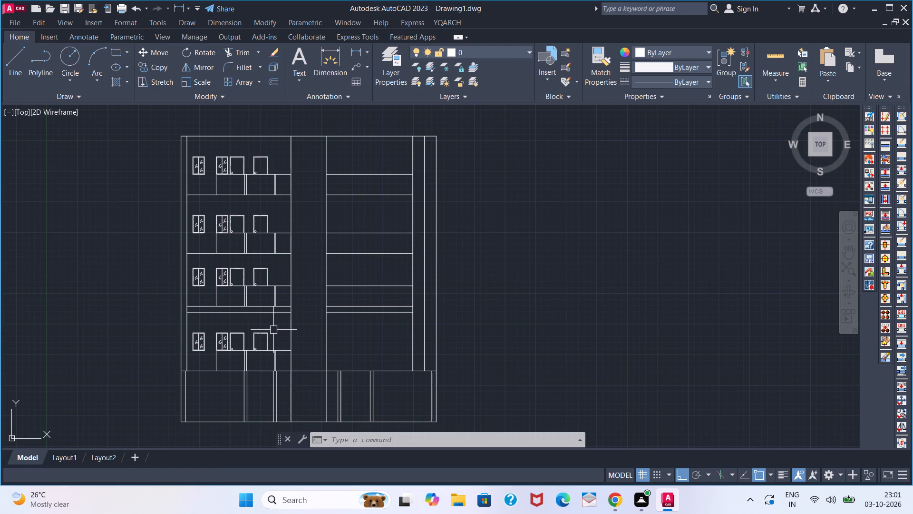
{"action": "middle_click_drag", "start_coordinate": [276, 330], "coordinate": [264, 349]}
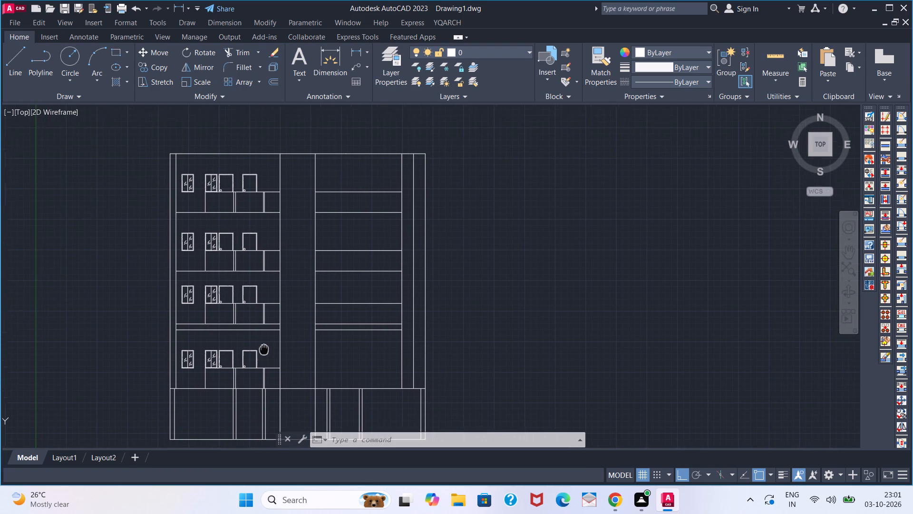
{"action": "type", "text": "TR"}
{"action": "key", "text": "space"}
{"action": "left_click", "coordinate": [272, 306]}
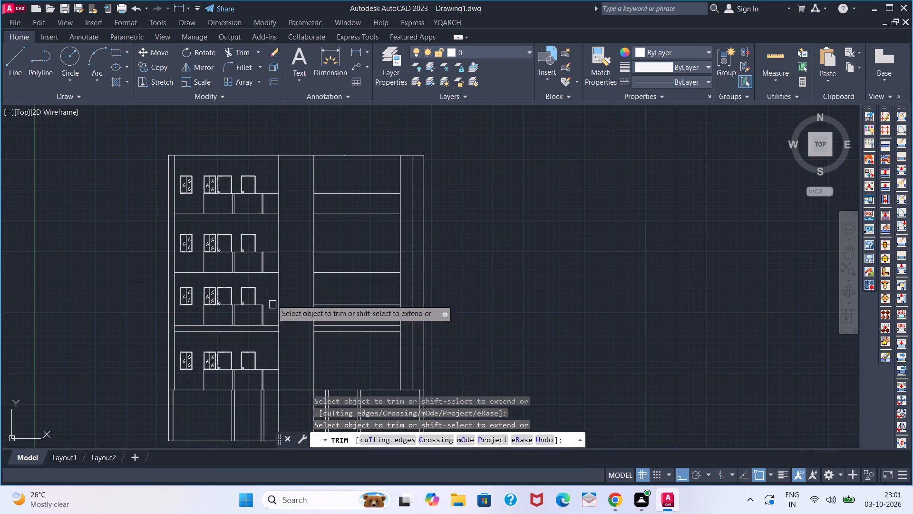
{"action": "left_click", "coordinate": [272, 253]}
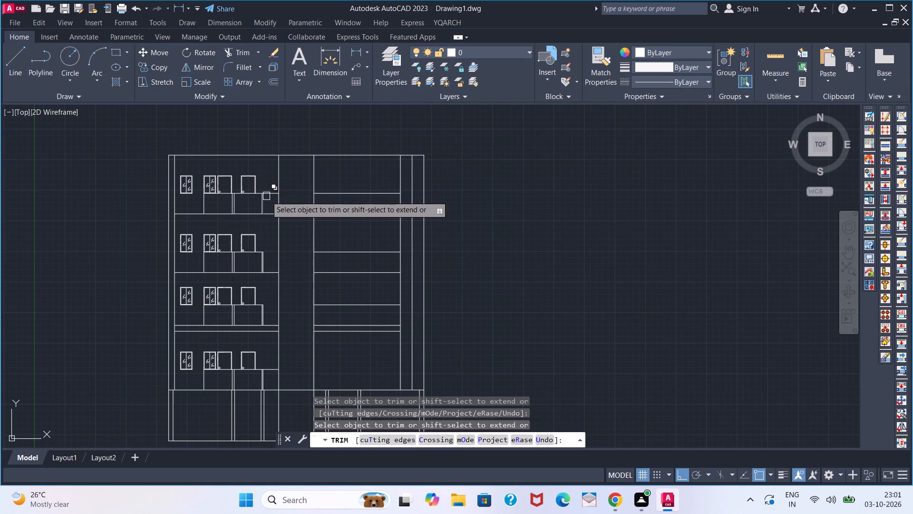
{"action": "left_click", "coordinate": [270, 195]}
{"action": "key", "text": "space"}
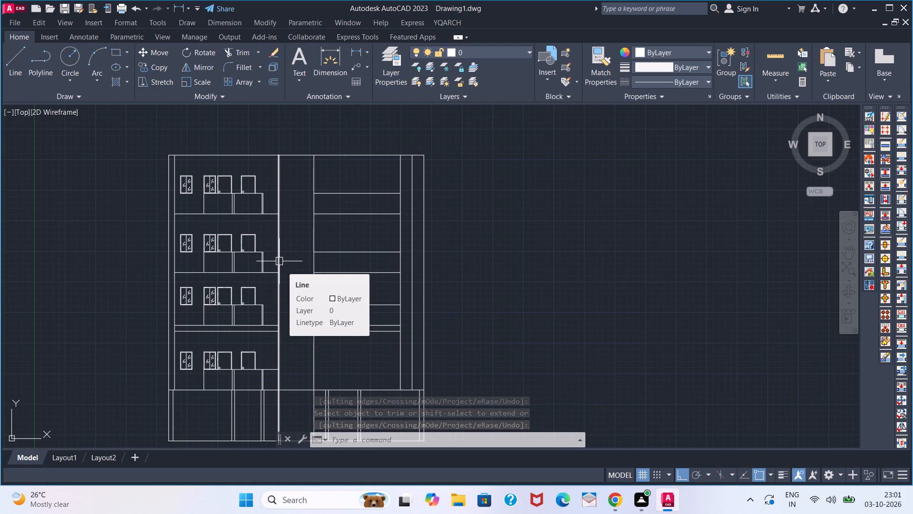
Offset the central bay's left edge and the left side strip's inner line 10" into the left wing.
{"action": "key", "text": "o"}
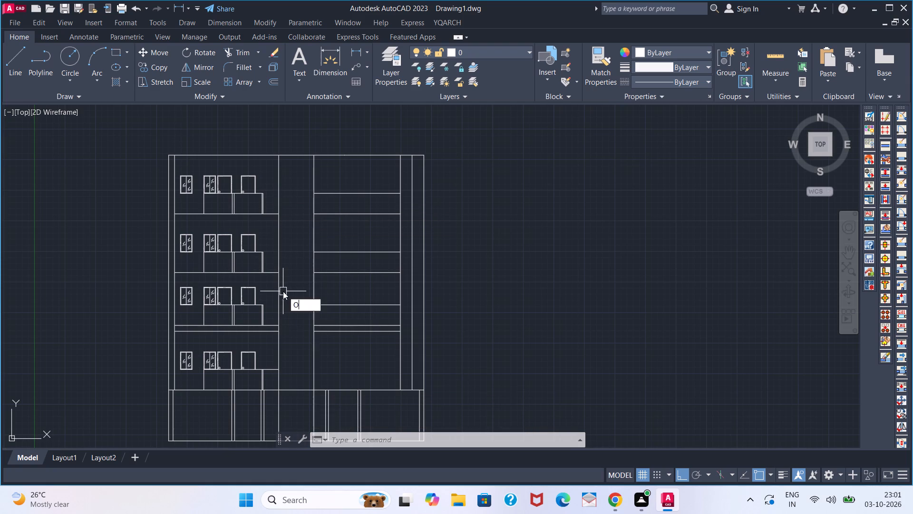
{"action": "key", "text": "Return"}
{"action": "type", "text": "10"}
{"action": "key", "text": "Return"}
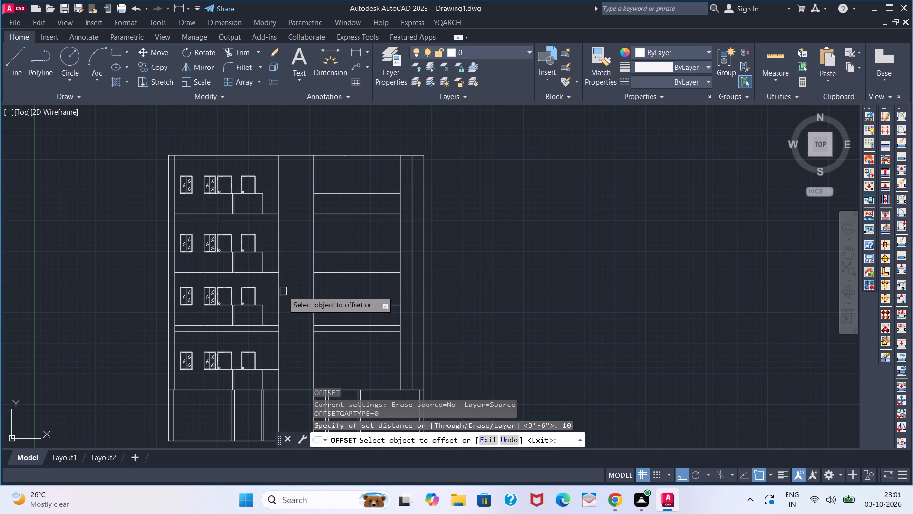
{"action": "left_click", "coordinate": [278, 292]}
{"action": "left_click", "coordinate": [270, 292]}
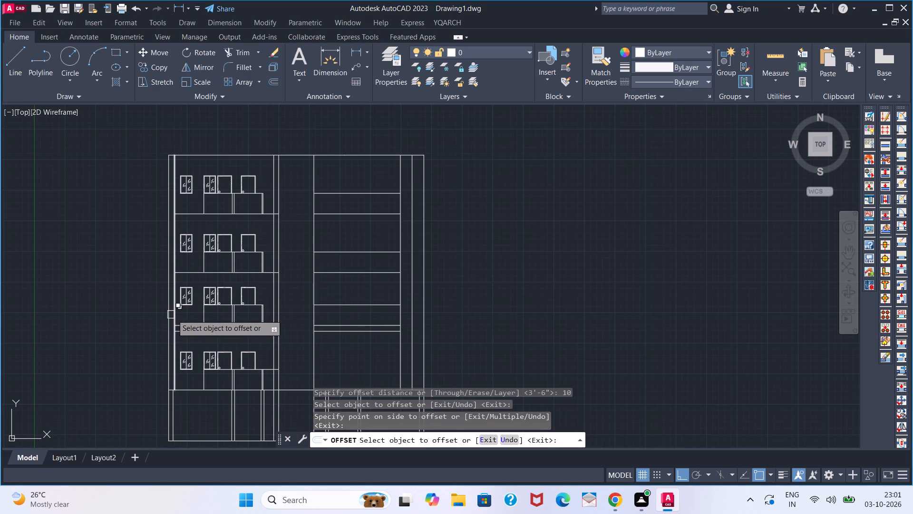
{"action": "left_click", "coordinate": [174, 315]}
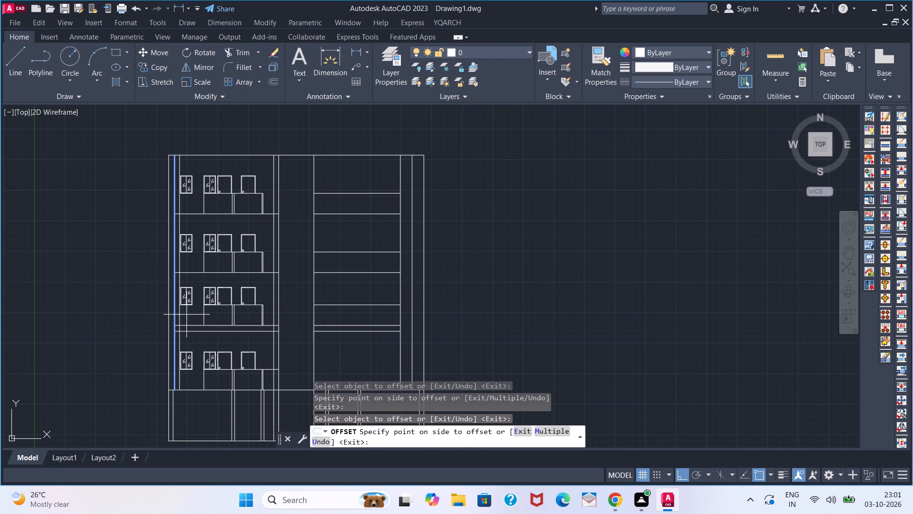
{"action": "left_click", "coordinate": [186, 315]}
{"action": "key", "text": "Escape"}
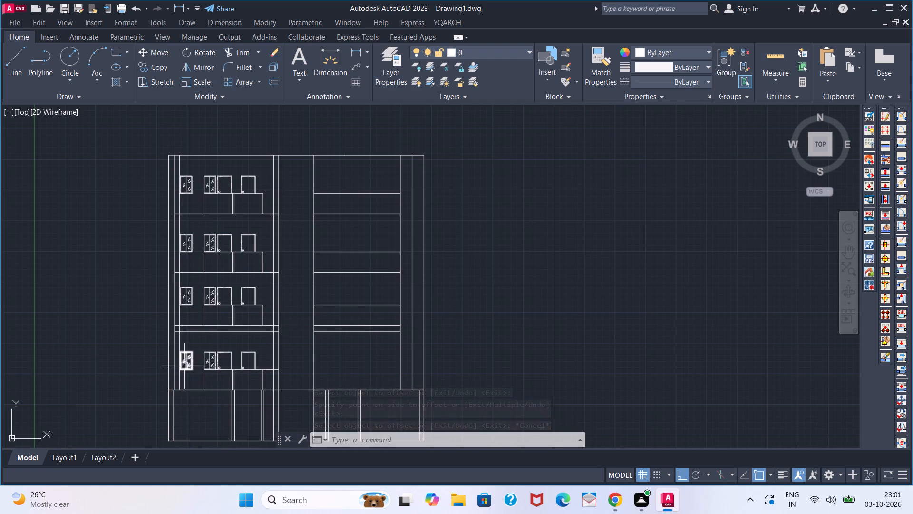
Trim the left strip's original inner line up through the double floor line, and cut both floor-line ends back to the new offset line.
{"action": "scroll", "coordinate": [181, 358], "scroll_direction": "up", "scroll_amount": 2}
{"action": "key", "text": "t"}
{"action": "type", "text": "R"}
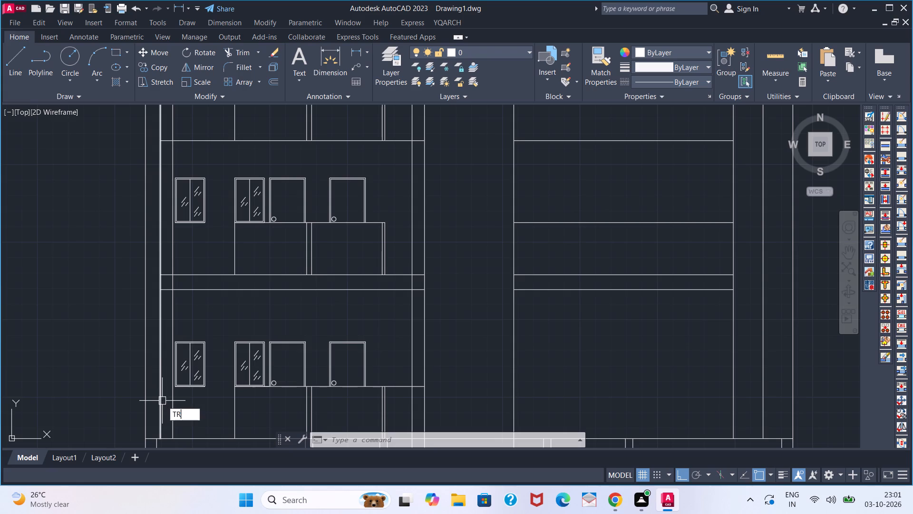
{"action": "key", "text": "space"}
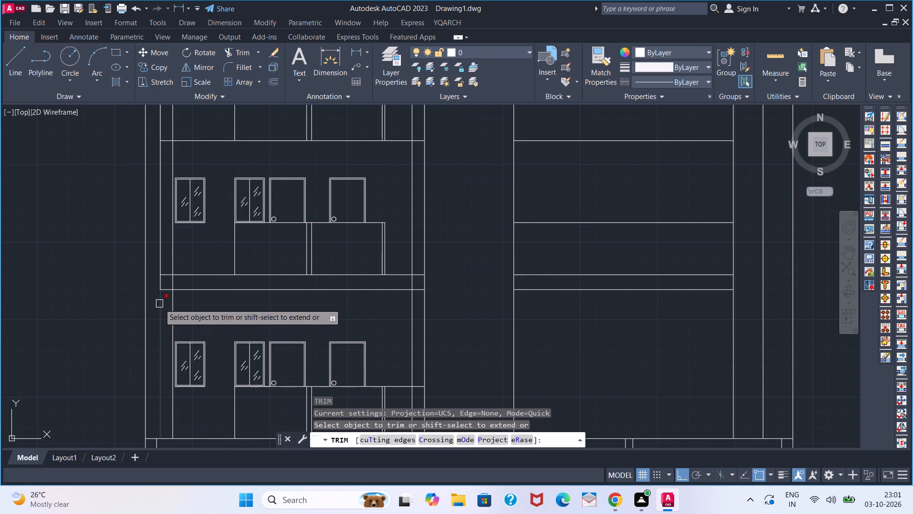
{"action": "left_click", "coordinate": [159, 304]}
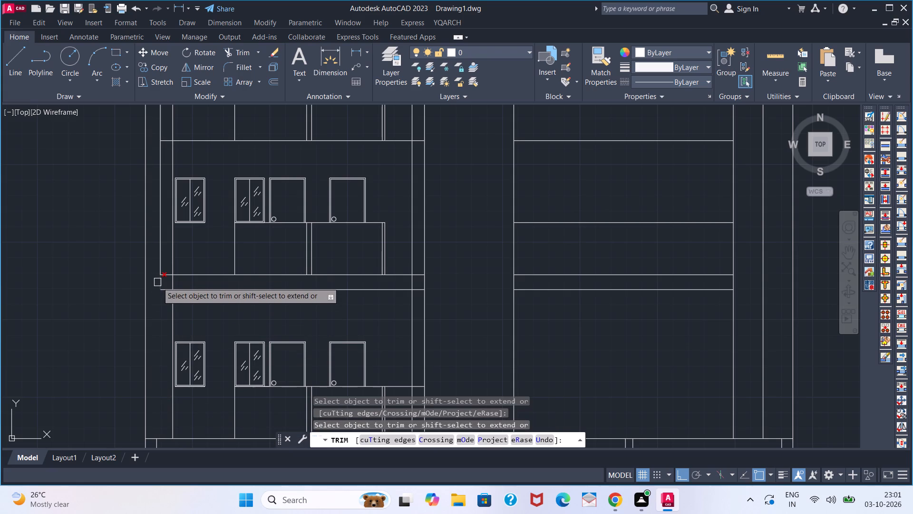
{"action": "left_click", "coordinate": [167, 277]}
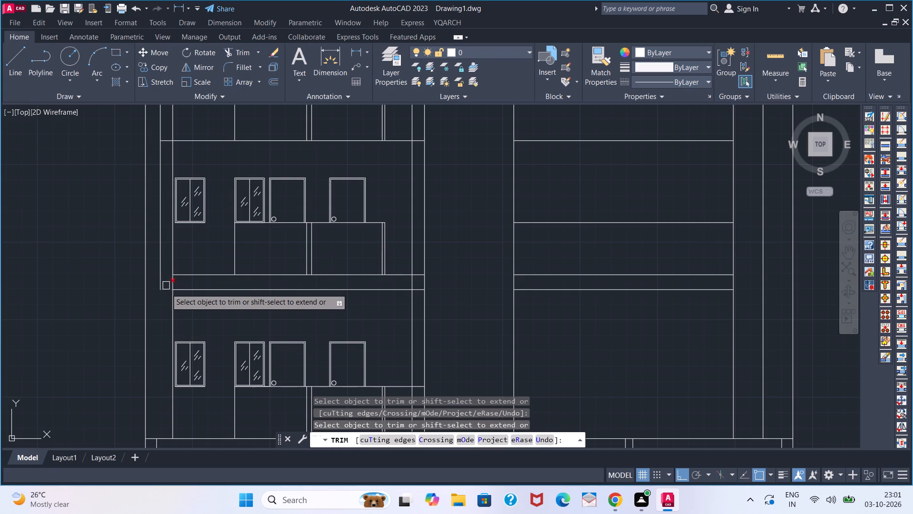
{"action": "left_click", "coordinate": [166, 288]}
{"action": "middle_click_drag", "start_coordinate": [166, 291], "coordinate": [162, 382]}
{"action": "left_click", "coordinate": [155, 372]}
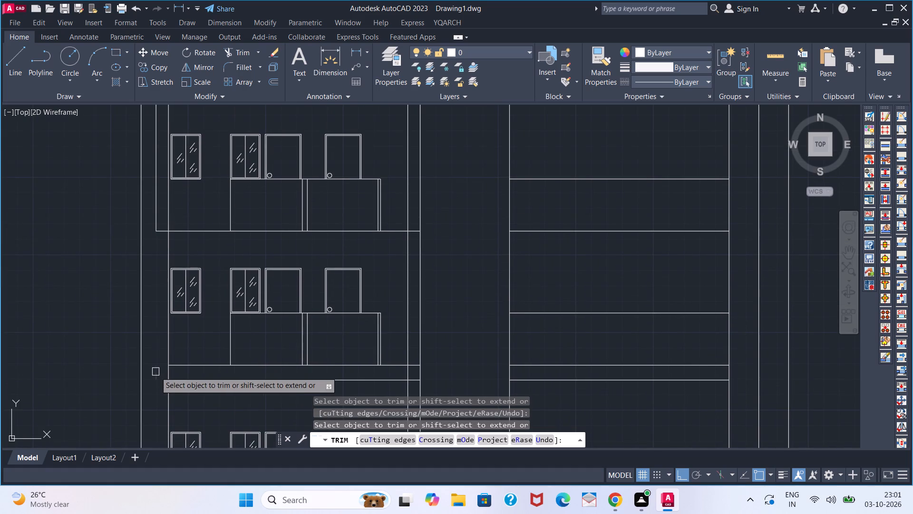
Trim the rest of the left strip's original inner line and the two upper floor-line ends back to the new offset line.
{"action": "left_click", "coordinate": [156, 233]}
{"action": "double_click", "coordinate": [159, 232]}
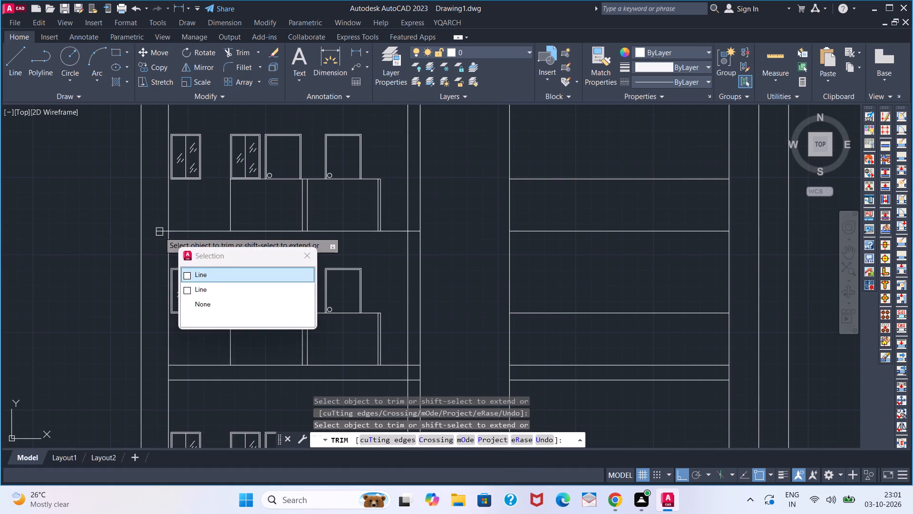
{"action": "left_click", "coordinate": [159, 232]}
{"action": "left_click", "coordinate": [159, 232]}
{"action": "left_click", "coordinate": [159, 232]}
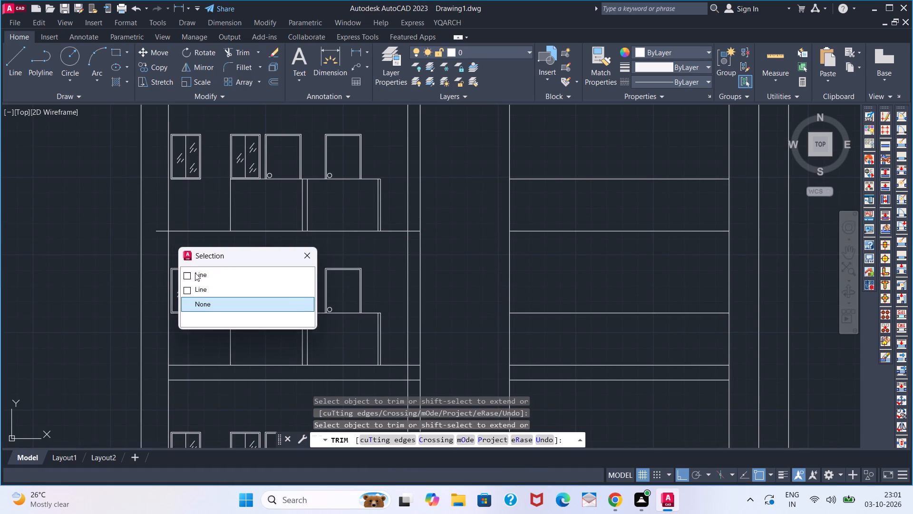
{"action": "left_click", "coordinate": [201, 275]}
{"action": "left_click", "coordinate": [158, 227]}
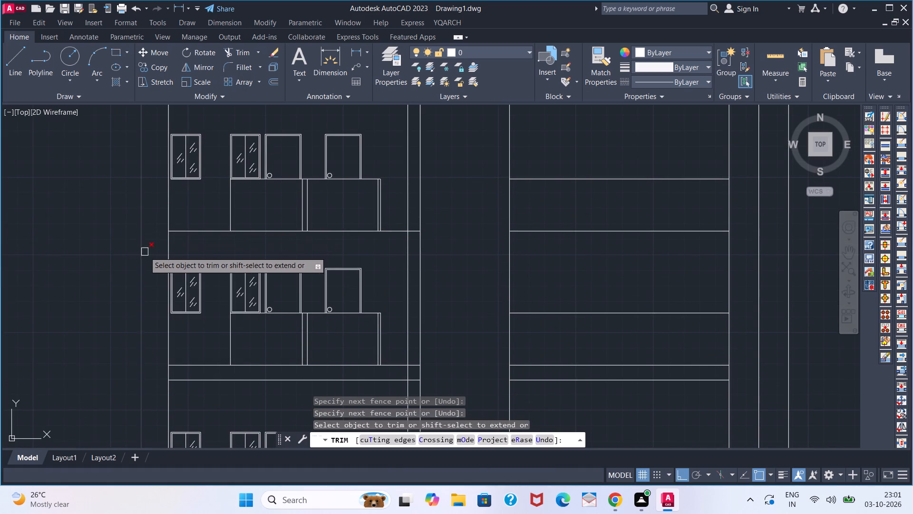
{"action": "scroll", "coordinate": [145, 252], "scroll_direction": "down", "scroll_amount": 2}
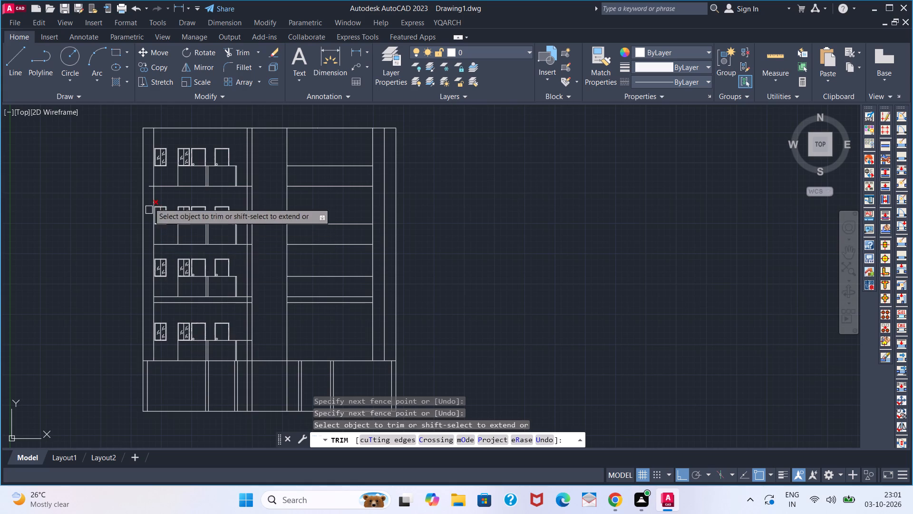
{"action": "scroll", "coordinate": [148, 188], "scroll_direction": "up", "scroll_amount": 2}
{"action": "left_click", "coordinate": [148, 185]}
{"action": "scroll", "coordinate": [148, 215], "scroll_direction": "down", "scroll_amount": 3}
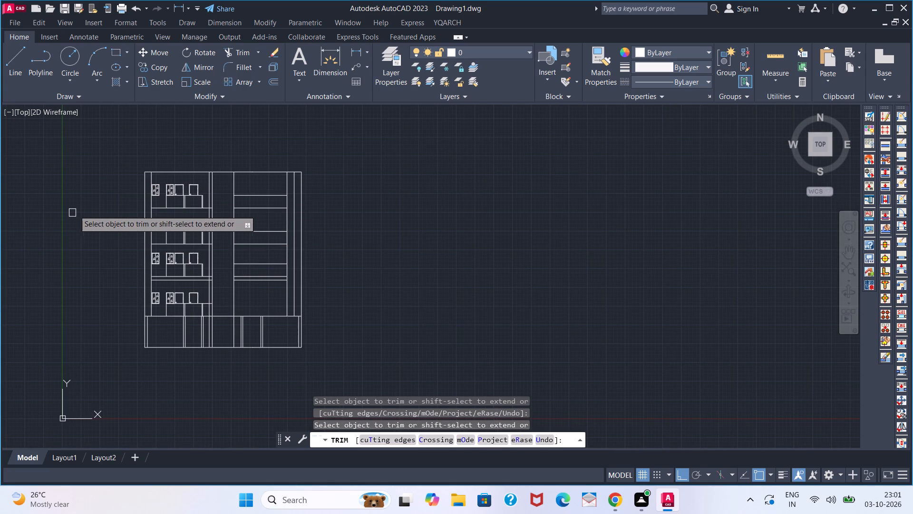
{"action": "key", "text": "space"}
{"action": "scroll", "coordinate": [161, 176], "scroll_direction": "up", "scroll_amount": 2}
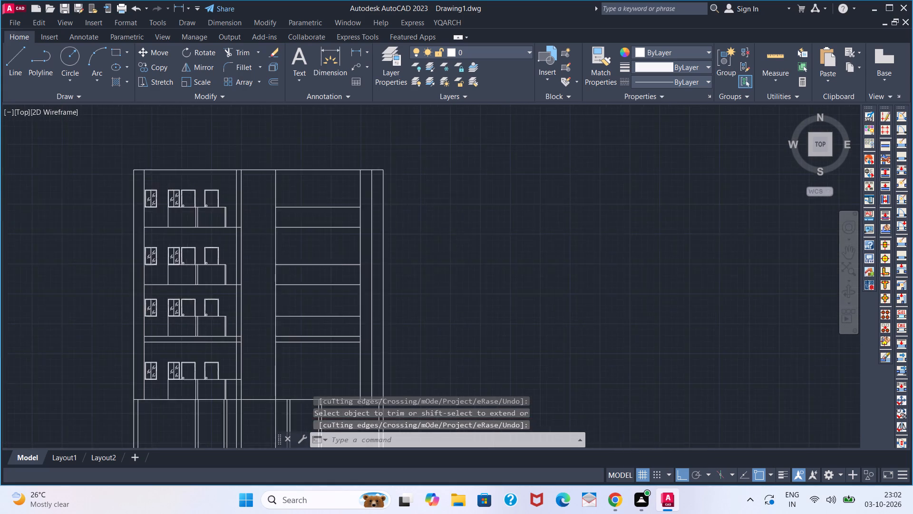
Offset the building's top edge line above the left wing 10" downward.
{"action": "key", "text": "o"}
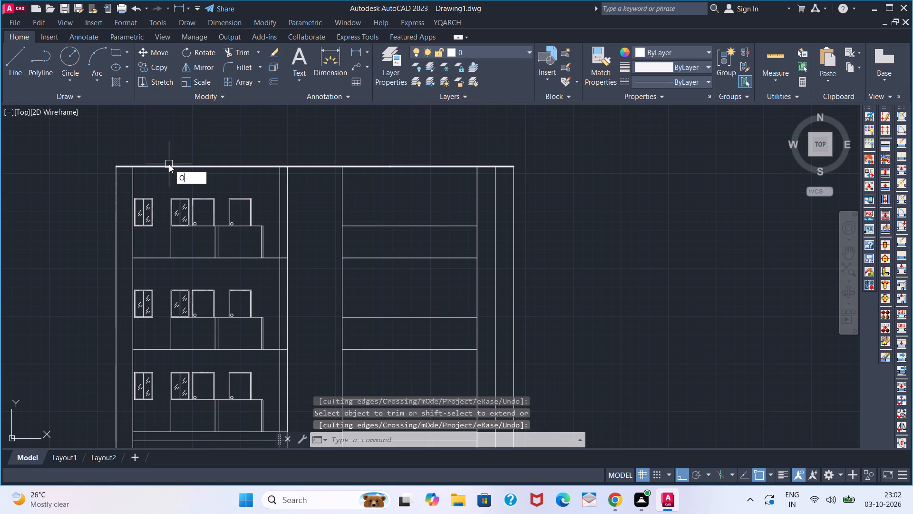
{"action": "key", "text": "Return"}
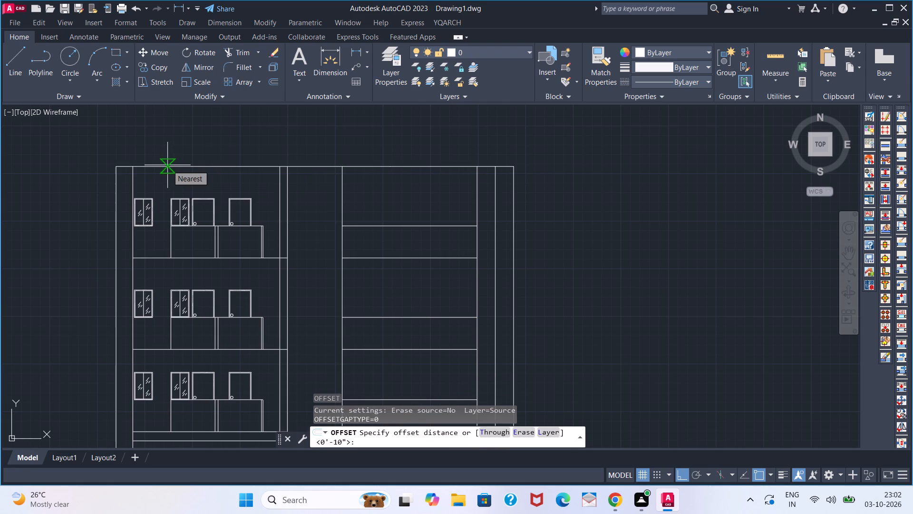
{"action": "type", "text": "10"}
{"action": "key", "text": "Return"}
{"action": "left_click", "coordinate": [174, 167]}
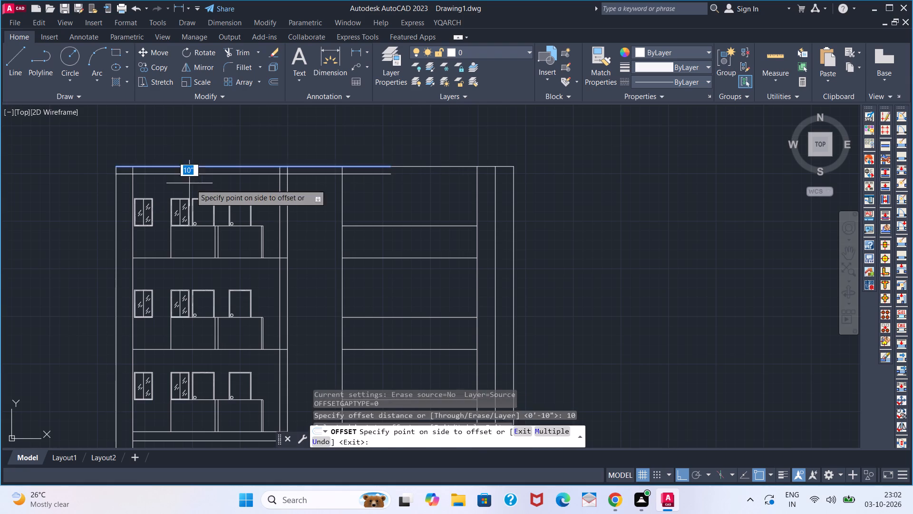
{"action": "left_click", "coordinate": [197, 188]}
{"action": "key", "text": "space"}
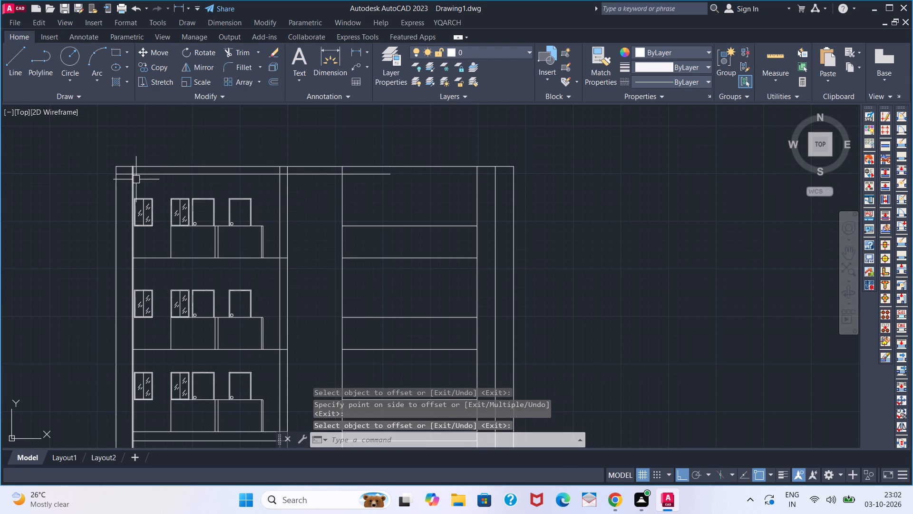
Trim the new top offset line and the left wing's inner left line to a clean corner where they cross.
{"action": "type", "text": "TR"}
{"action": "key", "text": "space"}
{"action": "left_click", "coordinate": [123, 173]}
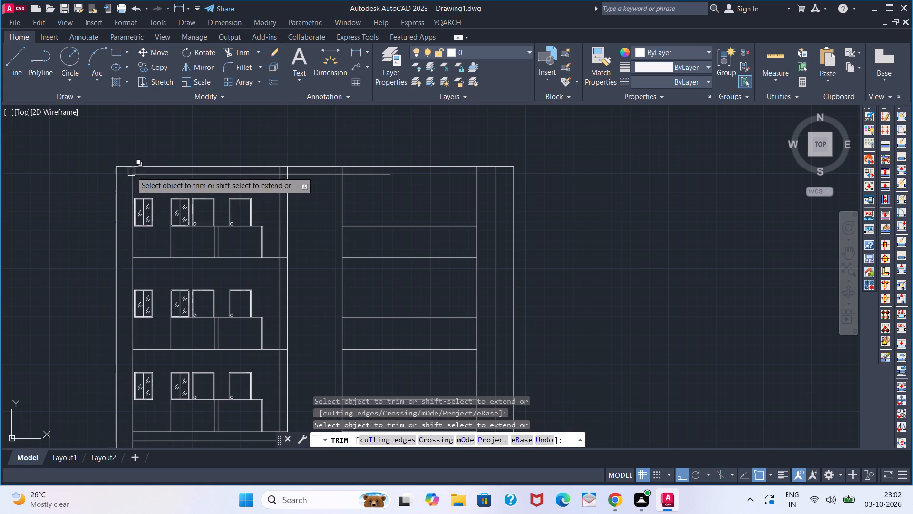
{"action": "scroll", "coordinate": [131, 171], "scroll_direction": "up", "scroll_amount": 2}
{"action": "left_click", "coordinate": [131, 171]}
{"action": "key", "text": "space"}
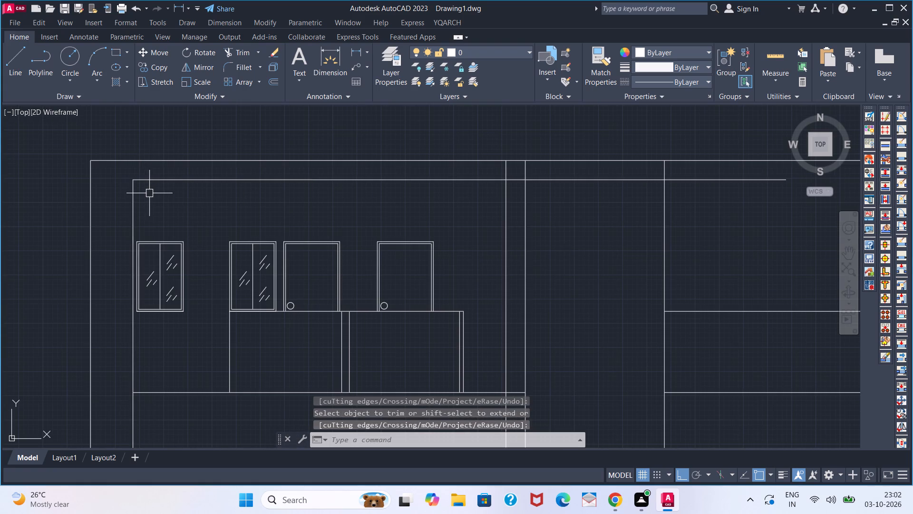
Trim the left wing's right offset line above the top offset line, and the top offset line's piece up to the central bay's left edge.
{"action": "scroll", "coordinate": [398, 200], "scroll_direction": "down", "scroll_amount": 1}
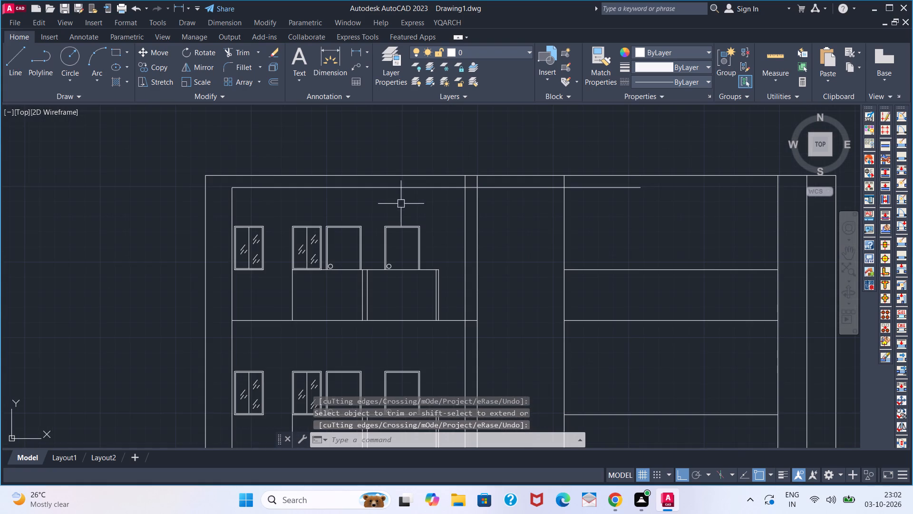
{"action": "type", "text": "TR"}
{"action": "key", "text": "space"}
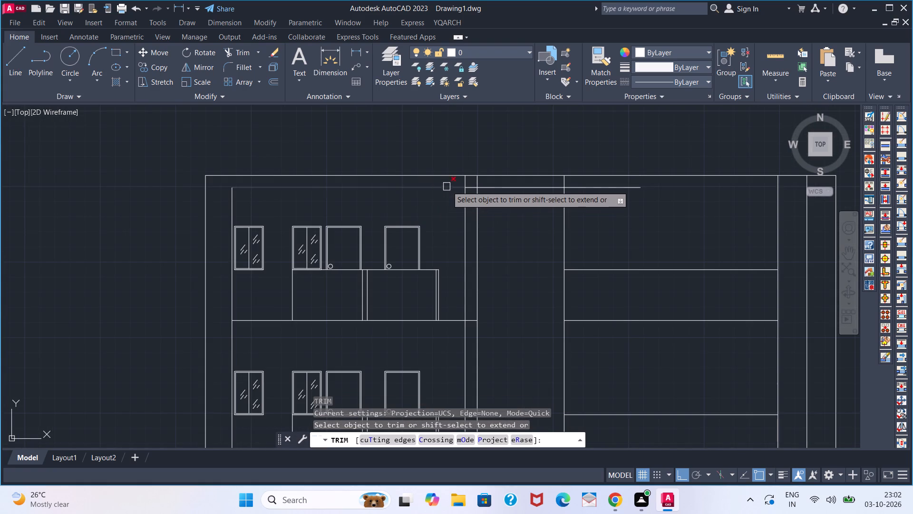
{"action": "scroll", "coordinate": [448, 185], "scroll_direction": "up", "scroll_amount": 2}
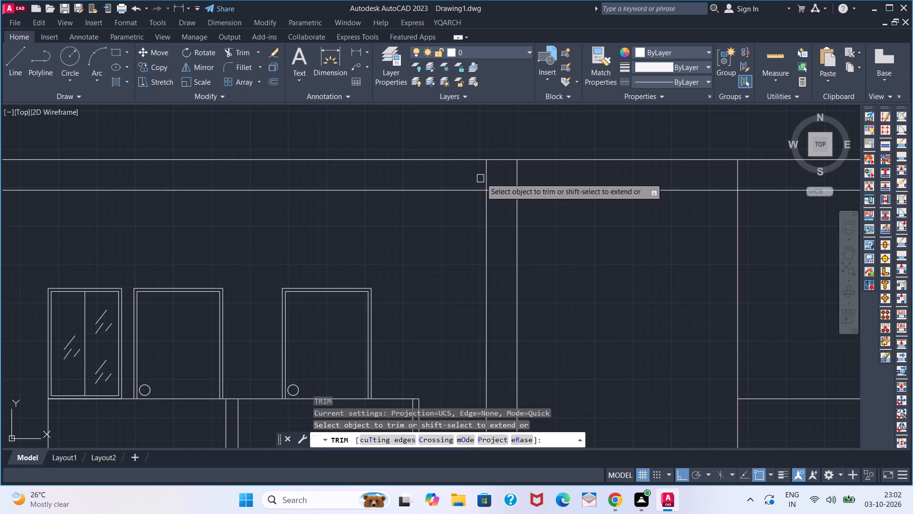
{"action": "left_click", "coordinate": [485, 176]}
{"action": "left_click", "coordinate": [498, 187]}
{"action": "key", "text": "space"}
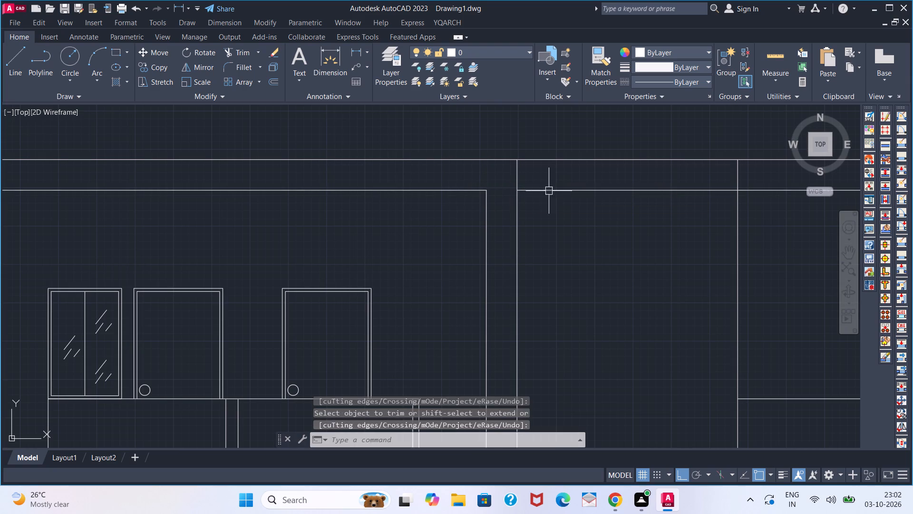
Trim the right ends of the left wing's two upper floor lines back to the offset line beside the central bay.
{"action": "scroll", "coordinate": [568, 186], "scroll_direction": "down", "scroll_amount": 4}
{"action": "middle_click_drag", "start_coordinate": [587, 269], "coordinate": [562, 218]}
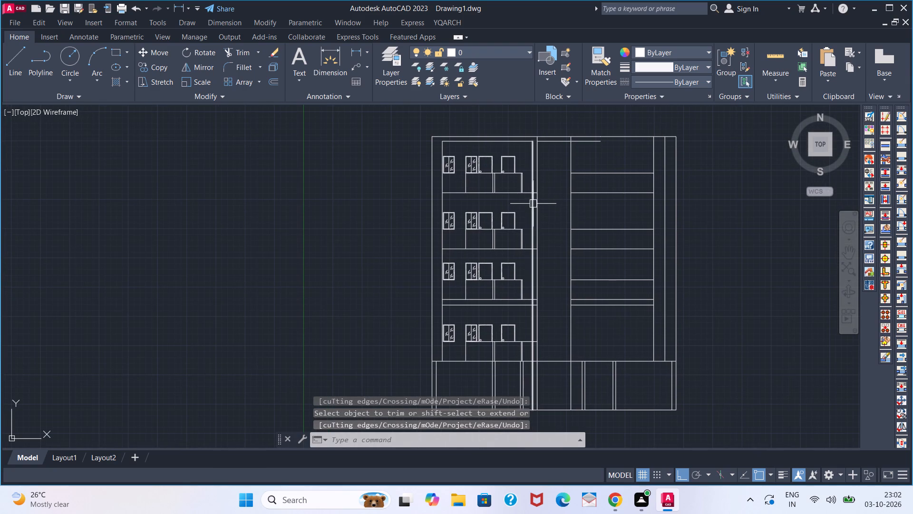
{"action": "scroll", "coordinate": [535, 204], "scroll_direction": "up", "scroll_amount": 3}
{"action": "type", "text": "T5"}
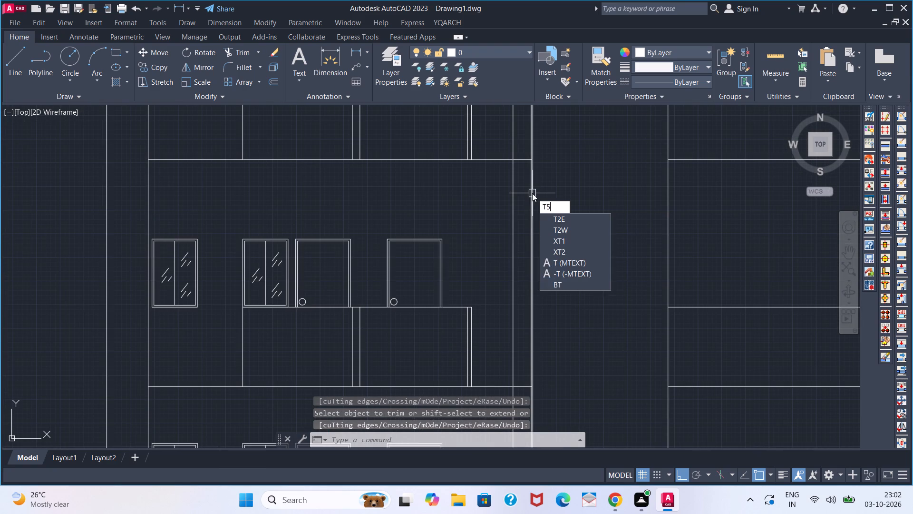
{"action": "key", "text": "Escape"}
{"action": "key", "text": "t"}
{"action": "key", "text": "r"}
{"action": "key", "text": "space"}
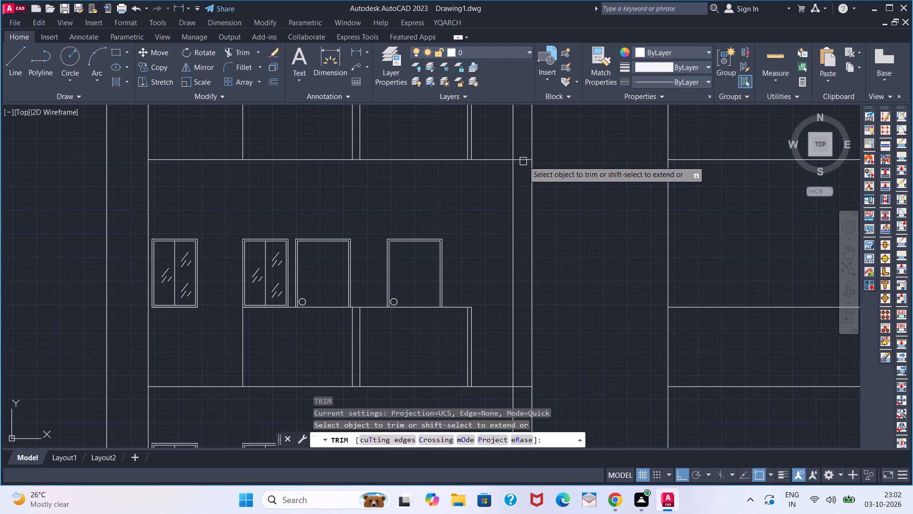
{"action": "left_click", "coordinate": [523, 160]}
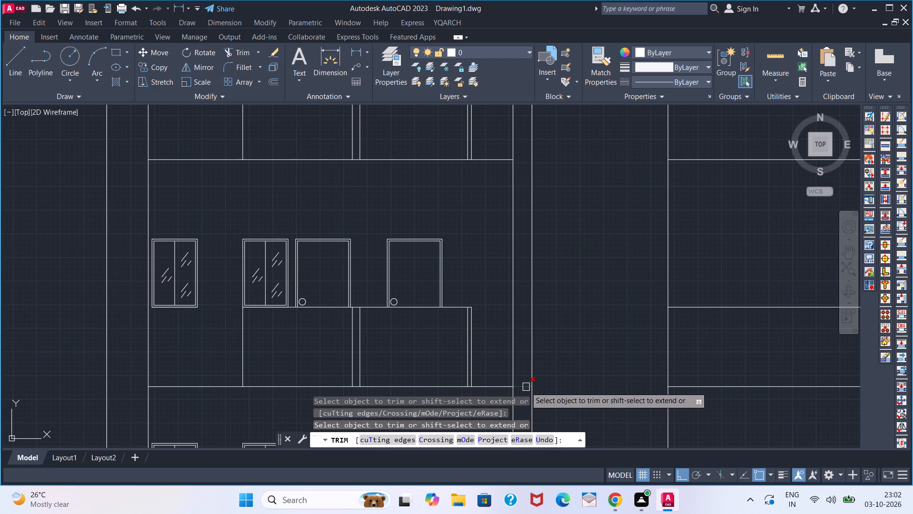
{"action": "left_click", "coordinate": [525, 387]}
Trim the right ends of the left wing's double floor line and lowest parapet line back to the offset line beside the central bay.
{"action": "scroll", "coordinate": [505, 324], "scroll_direction": "down", "scroll_amount": 3}
{"action": "middle_click_drag", "start_coordinate": [499, 318], "coordinate": [442, 102]}
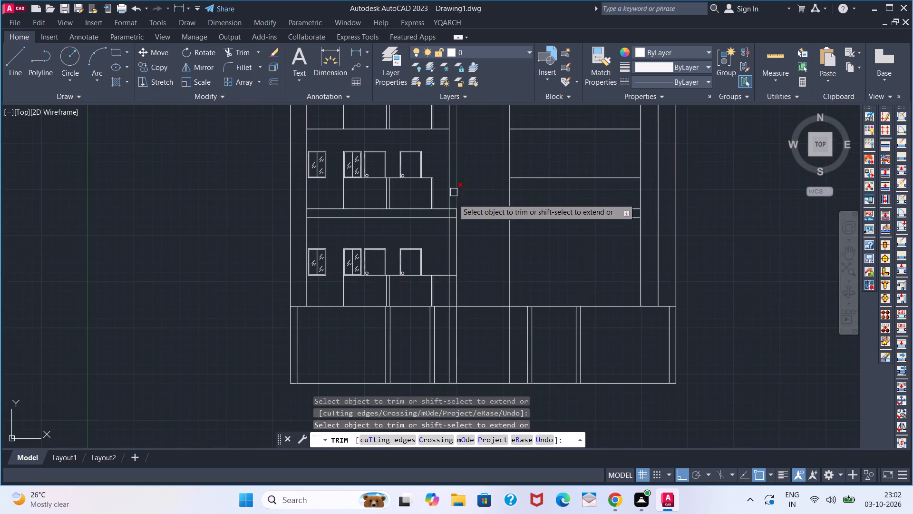
{"action": "scroll", "coordinate": [453, 199], "scroll_direction": "up", "scroll_amount": 2}
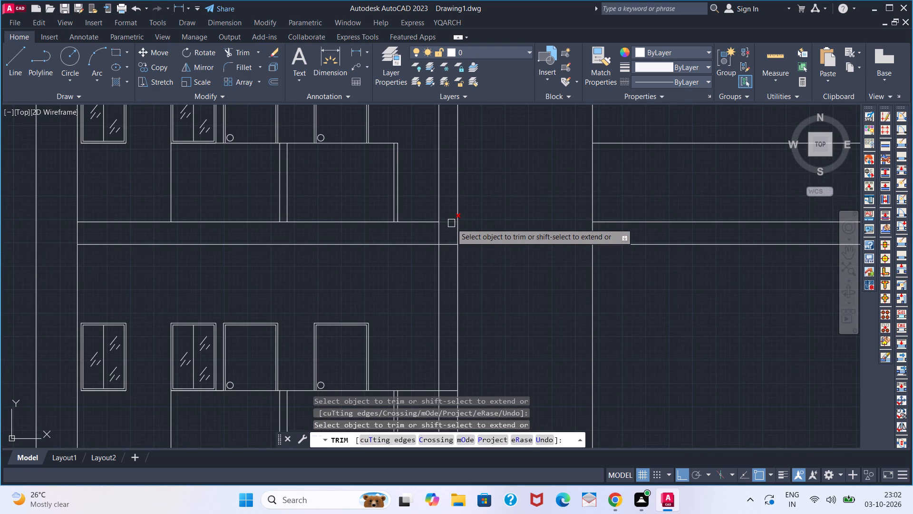
{"action": "left_click", "coordinate": [451, 223]}
{"action": "left_click", "coordinate": [451, 243]}
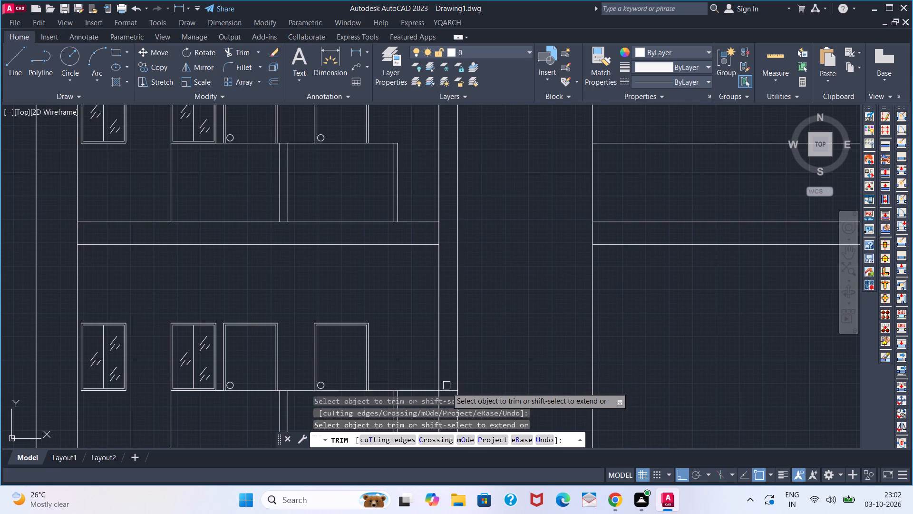
{"action": "left_click", "coordinate": [447, 389]}
{"action": "scroll", "coordinate": [450, 343], "scroll_direction": "down", "scroll_amount": 2}
{"action": "middle_click_drag", "start_coordinate": [416, 318], "coordinate": [418, 257]}
{"action": "key", "text": "space"}
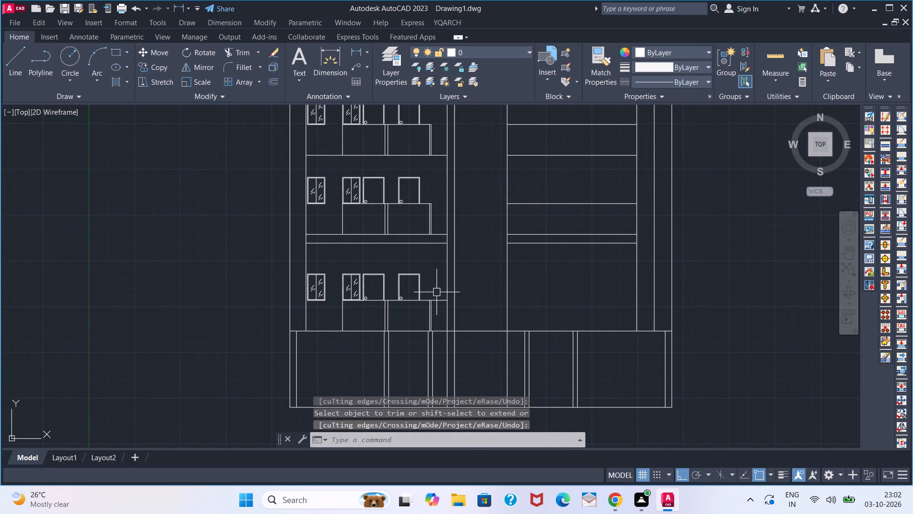
Trim the central bay's left and right edges out of the ground storey, below its ceiling line.
{"action": "middle_click_drag", "start_coordinate": [488, 370], "coordinate": [470, 374]}
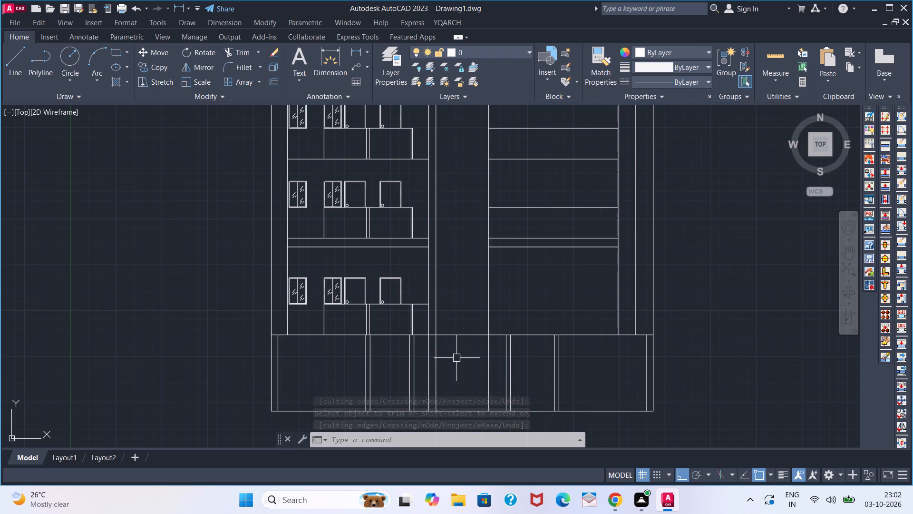
{"action": "key", "text": "space"}
{"action": "left_click", "coordinate": [437, 359]}
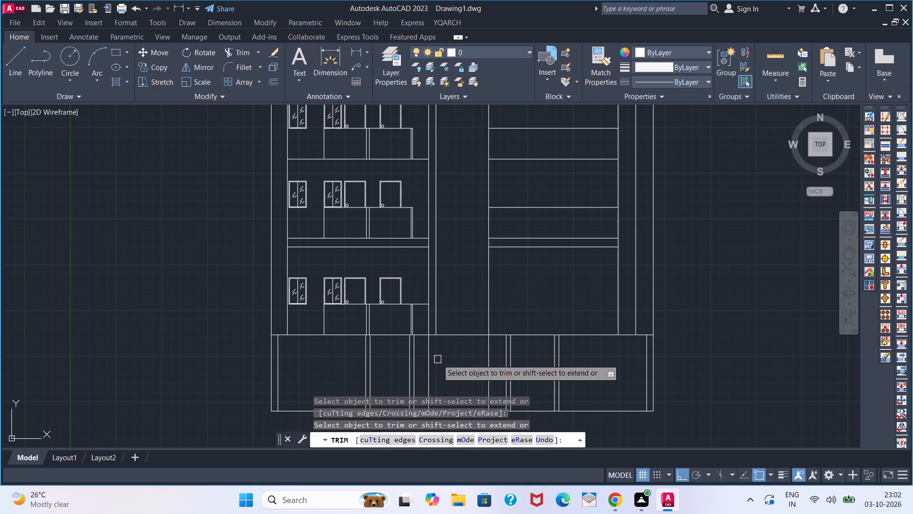
{"action": "left_click", "coordinate": [488, 361]}
{"action": "key", "text": "space"}
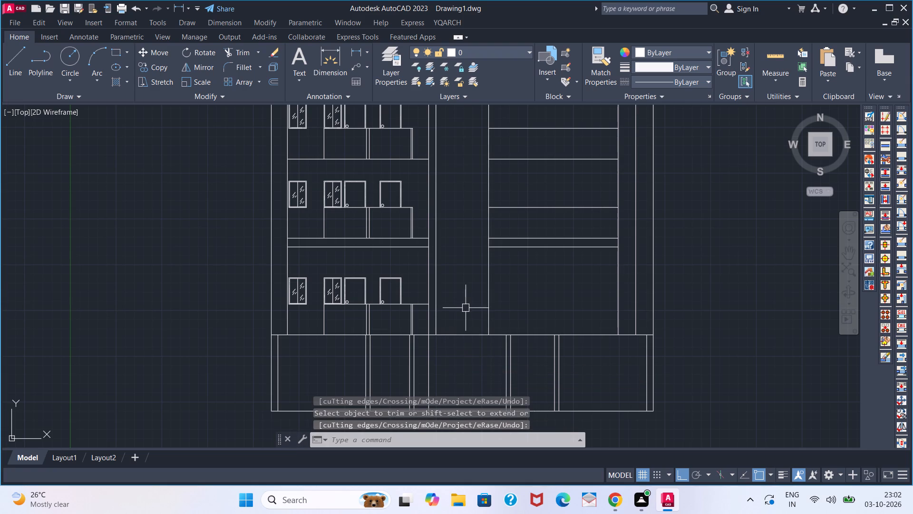
Offset the central bay's right edge 10" into the right wing.
{"action": "scroll", "coordinate": [466, 301], "scroll_direction": "down", "scroll_amount": 1}
{"action": "key", "text": "o"}
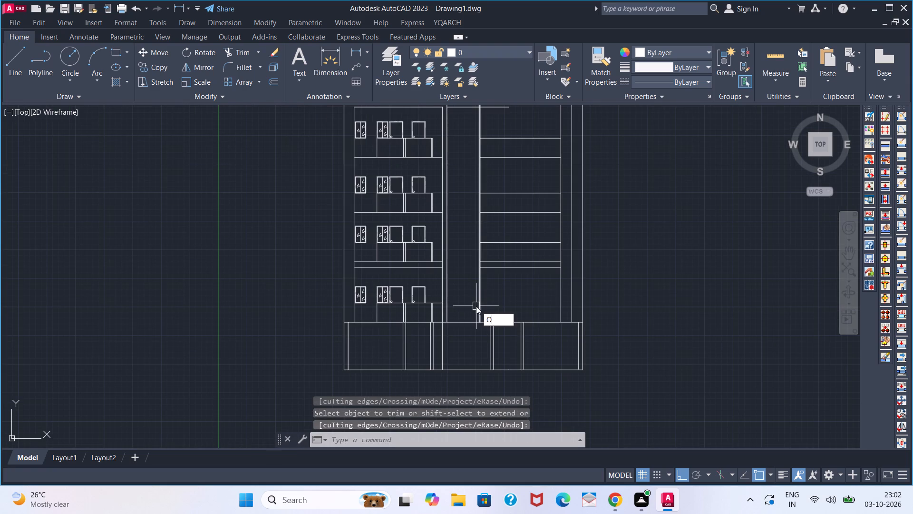
{"action": "key", "text": "Return"}
{"action": "key", "text": "1"}
{"action": "key", "text": "0"}
{"action": "key", "text": "Return"}
{"action": "left_click", "coordinate": [479, 303]}
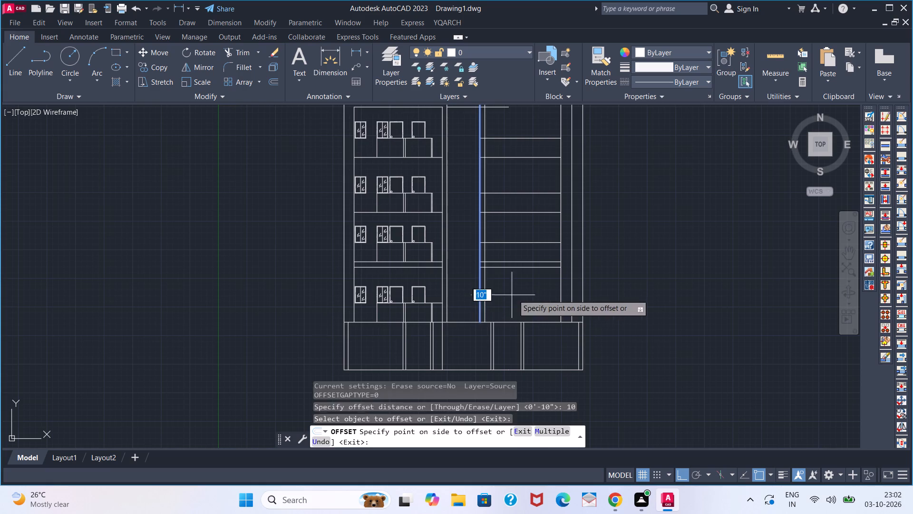
{"action": "left_click", "coordinate": [513, 295]}
{"action": "key", "text": "v"}
{"action": "key", "text": "Escape"}
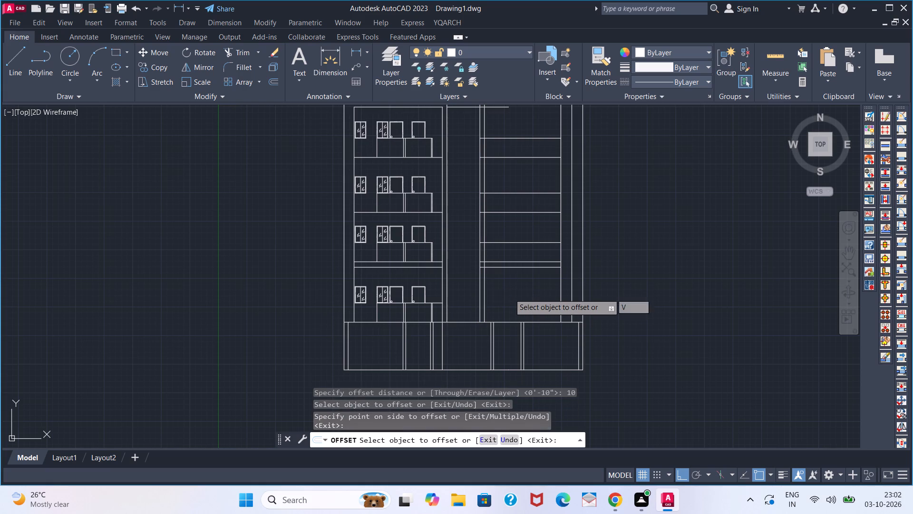
Erase the leftover piece of the top offset line crossing the central bay.
{"action": "middle_click_drag", "start_coordinate": [503, 299], "coordinate": [503, 344]}
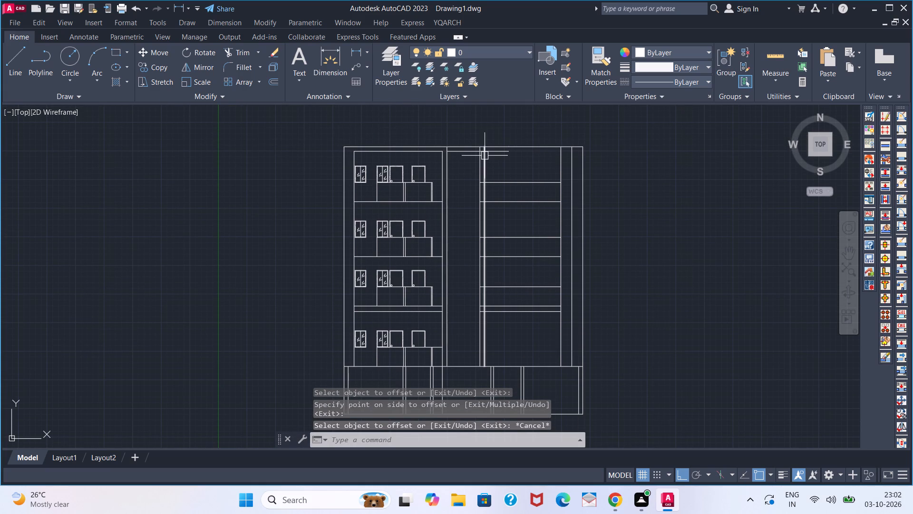
{"action": "left_click", "coordinate": [468, 151]}
{"action": "key", "text": "Delete"}
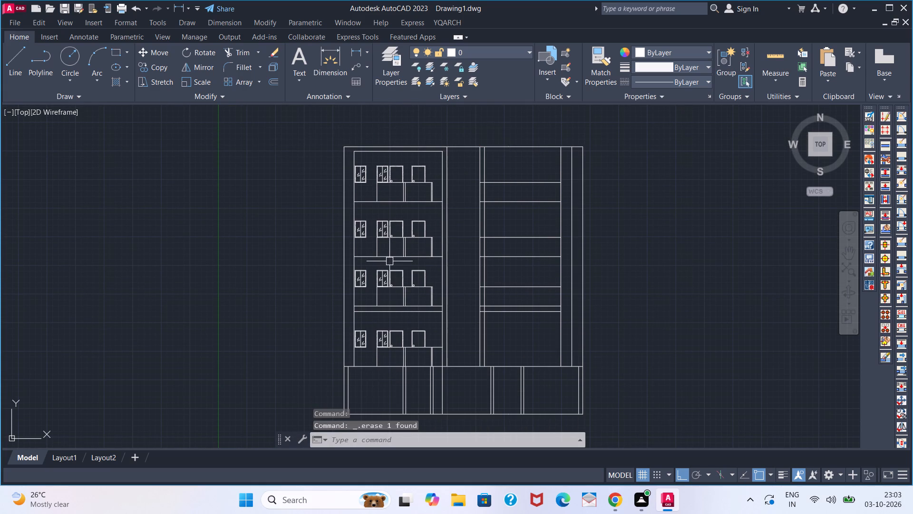
Trim the left wing's inner left line and right offset line below the double floor line, closing the frame around the upper three storeys.
{"action": "type", "text": "TR"}
{"action": "key", "text": "space"}
{"action": "left_click", "coordinate": [354, 321]}
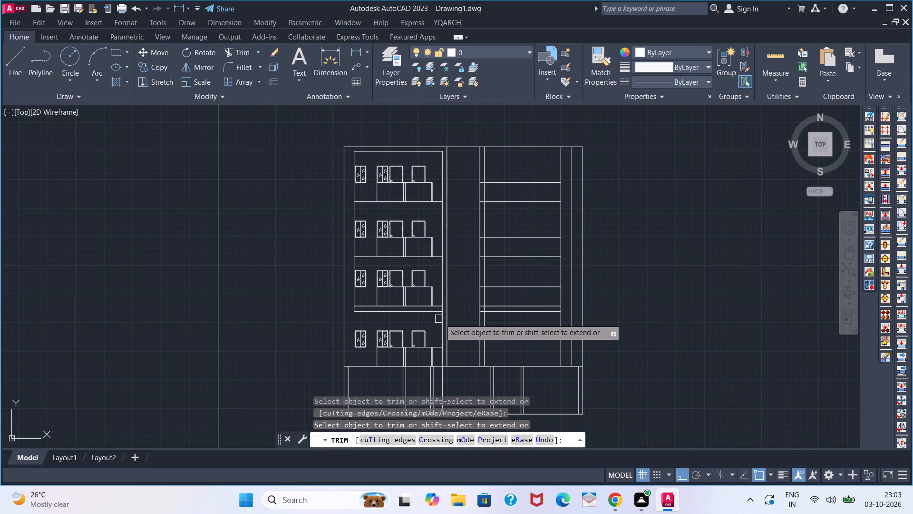
{"action": "left_click", "coordinate": [440, 319]}
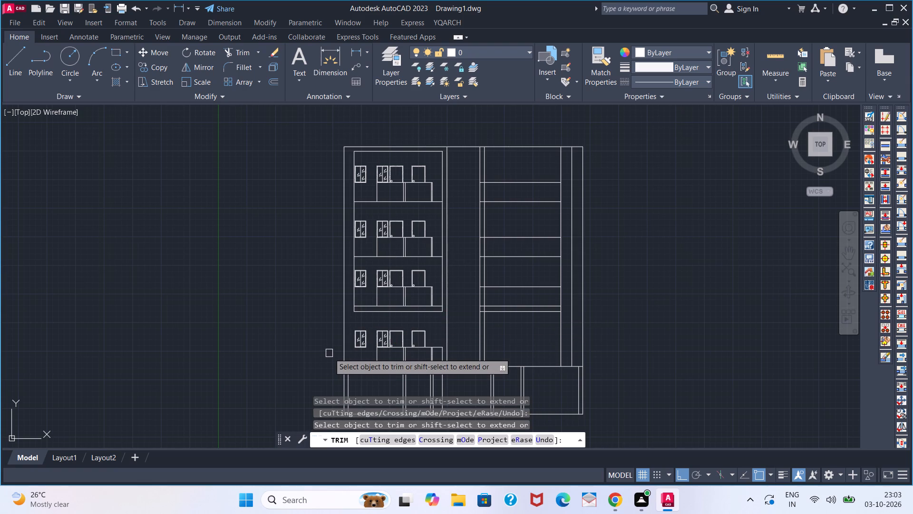
{"action": "key", "text": "space"}
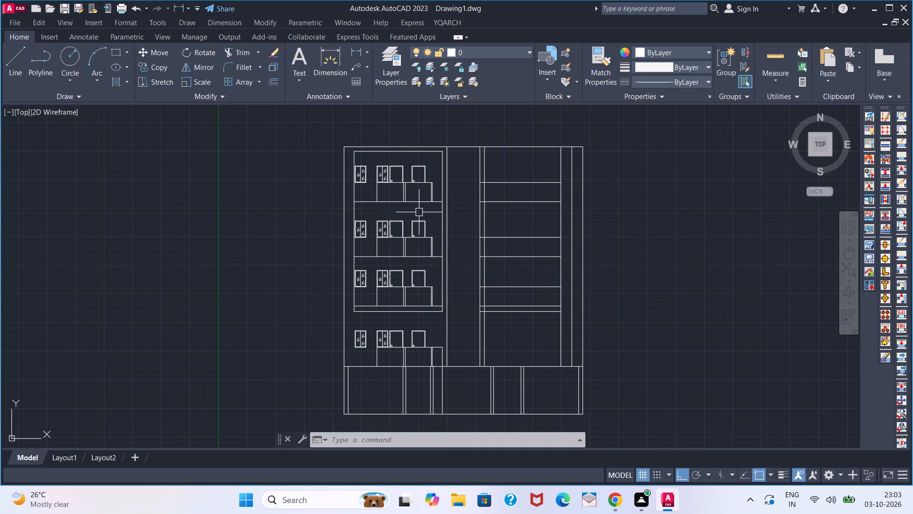
Mirror the left wing's windows, doors, partitions and lowest parapet end line about the central bay's vertical centreline, keeping the originals.
{"action": "scroll", "coordinate": [348, 237], "scroll_direction": "up", "scroll_amount": 1}
{"action": "scroll", "coordinate": [348, 237], "scroll_direction": "down", "scroll_amount": 1}
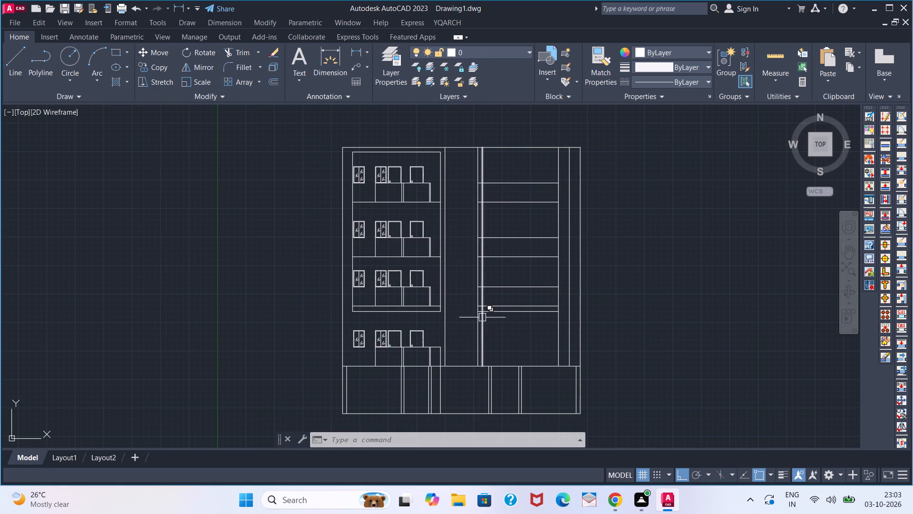
{"action": "middle_click_drag", "start_coordinate": [484, 313], "coordinate": [441, 313]}
{"action": "scroll", "coordinate": [441, 313], "scroll_direction": "up", "scroll_amount": 3}
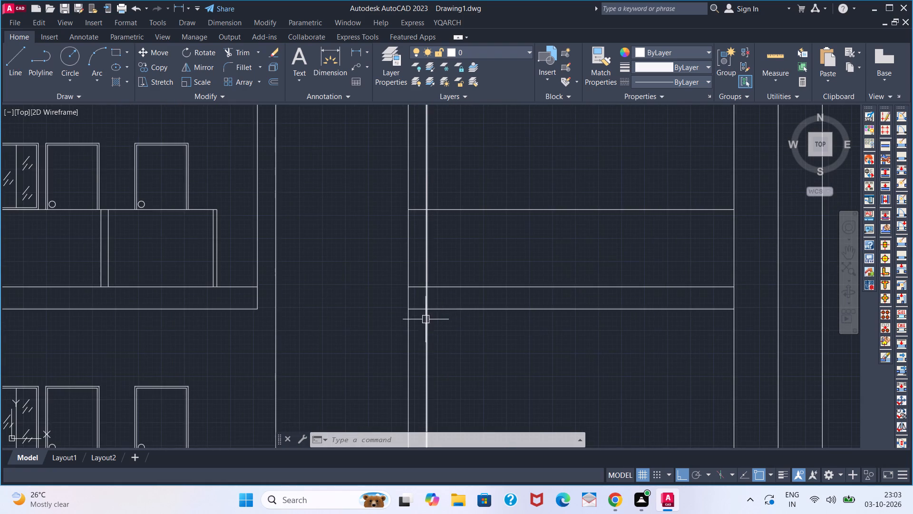
{"action": "scroll", "coordinate": [425, 319], "scroll_direction": "down", "scroll_amount": 1}
{"action": "scroll", "coordinate": [366, 342], "scroll_direction": "down", "scroll_amount": 2}
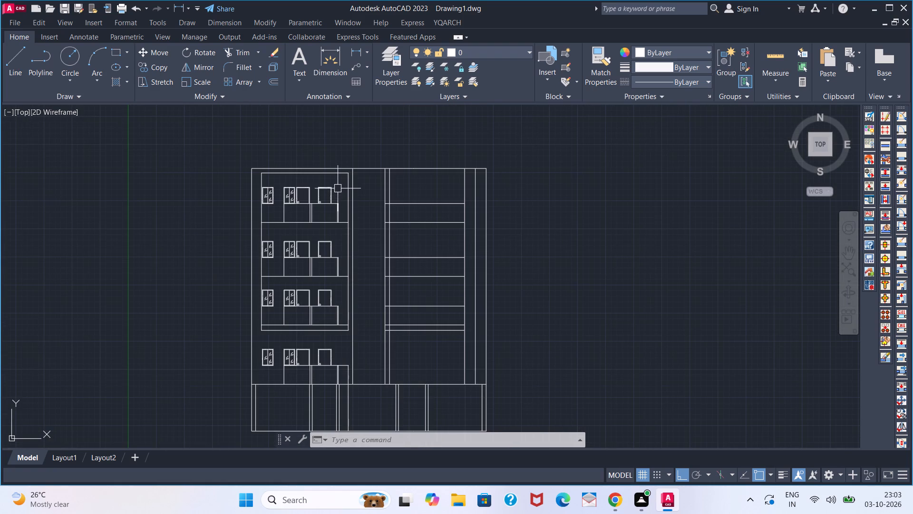
{"action": "scroll", "coordinate": [339, 184], "scroll_direction": "up", "scroll_amount": 1}
{"action": "left_click", "coordinate": [339, 184]}
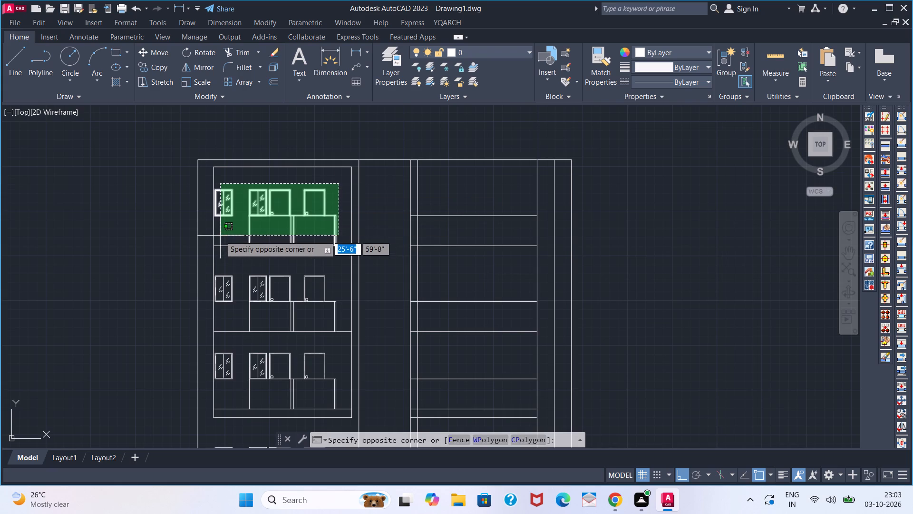
{"action": "left_click", "coordinate": [220, 236]}
{"action": "left_click", "coordinate": [340, 272]}
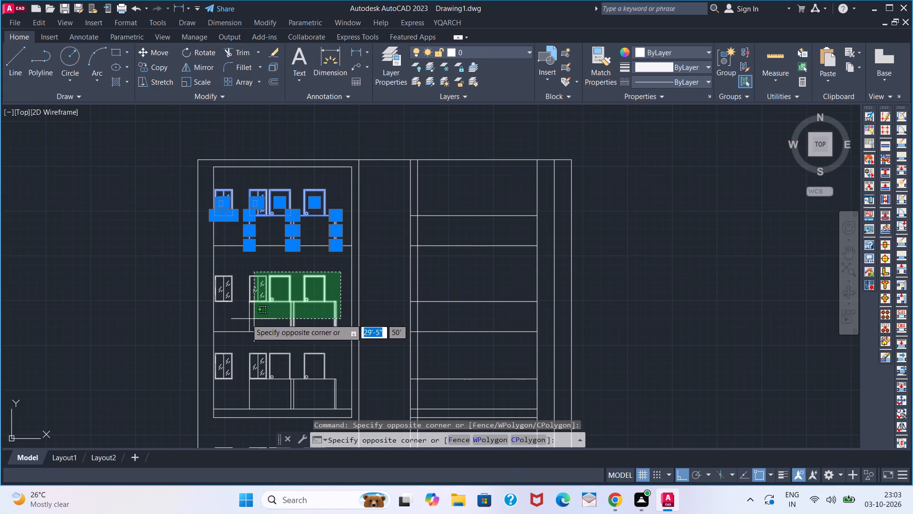
{"action": "left_click", "coordinate": [226, 320]}
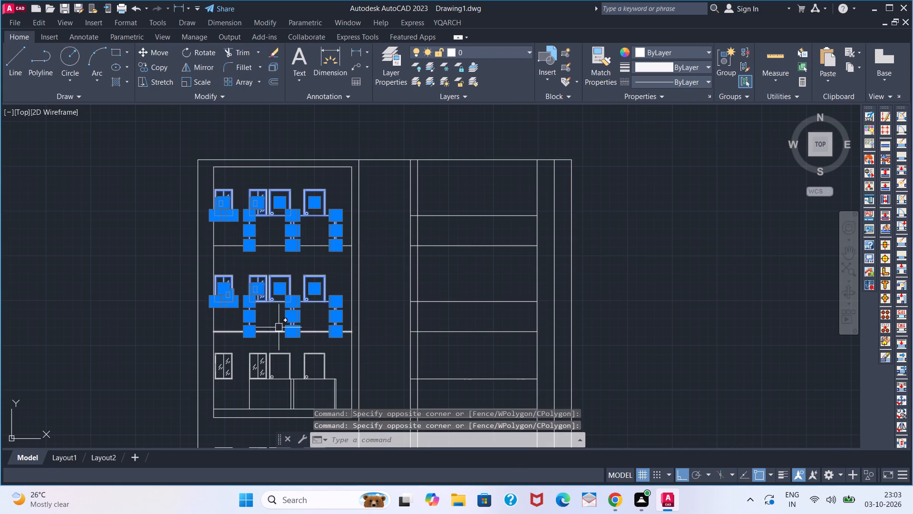
{"action": "middle_click_drag", "start_coordinate": [289, 275], "coordinate": [304, 162]}
{"action": "left_click", "coordinate": [351, 235]}
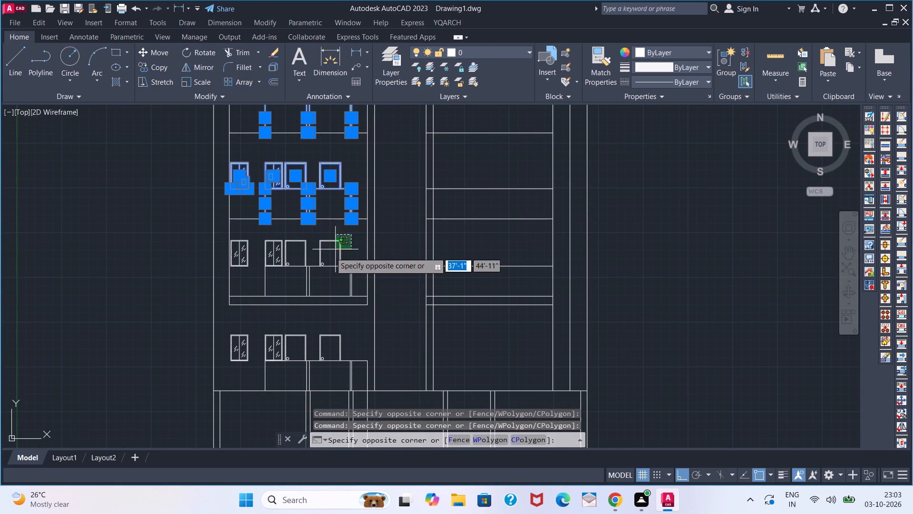
{"action": "left_click", "coordinate": [241, 280]}
{"action": "left_click", "coordinate": [353, 323]}
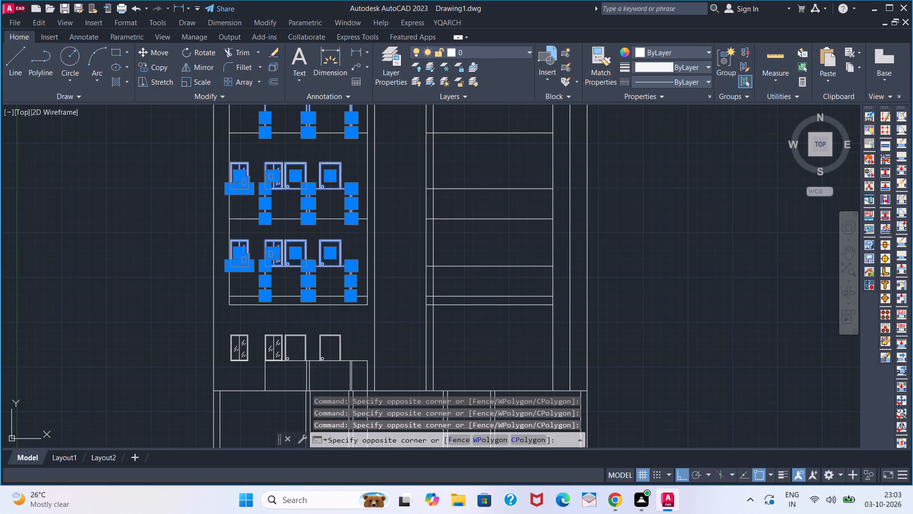
{"action": "left_click", "coordinate": [245, 375]}
{"action": "middle_click_drag", "start_coordinate": [300, 331], "coordinate": [291, 279]}
{"action": "middle_click", "coordinate": [289, 274]}
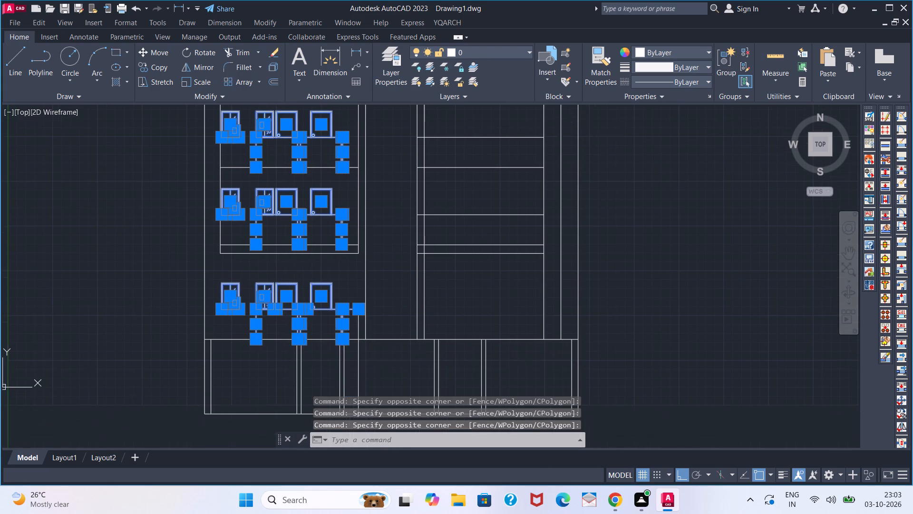
{"action": "scroll", "coordinate": [361, 318], "scroll_direction": "up", "scroll_amount": 4}
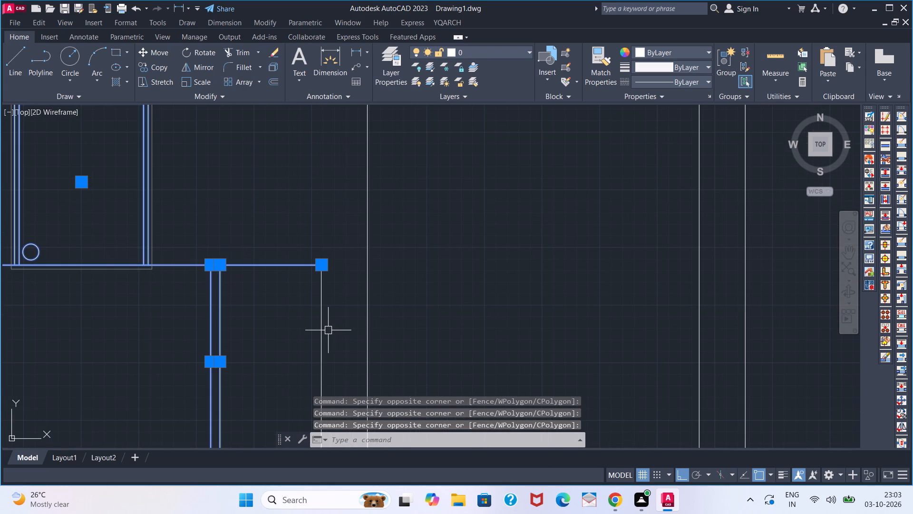
{"action": "scroll", "coordinate": [328, 330], "scroll_direction": "down", "scroll_amount": 4}
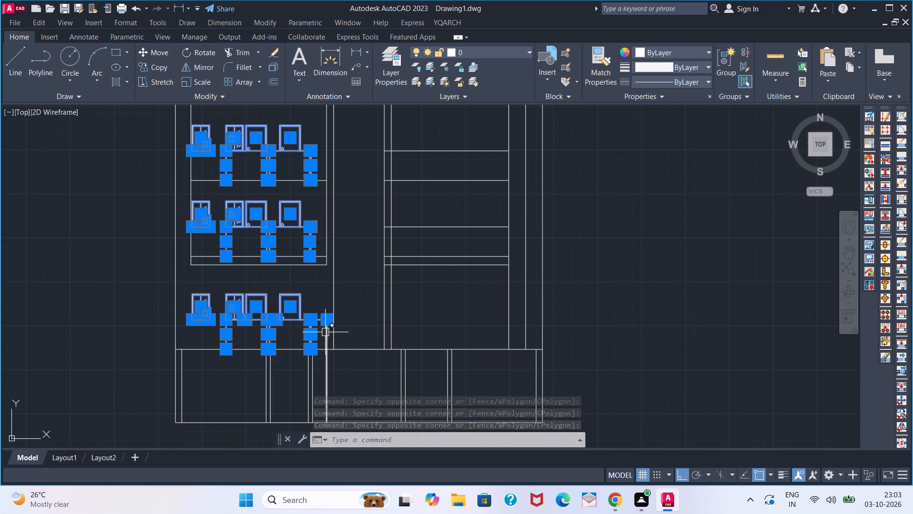
{"action": "left_click", "coordinate": [325, 332]}
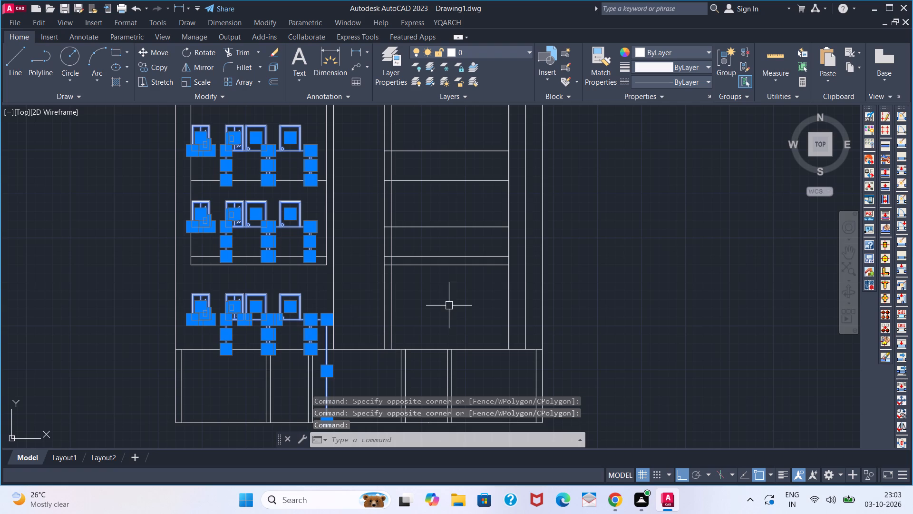
{"action": "type", "text": "MI"}
{"action": "key", "text": "Return"}
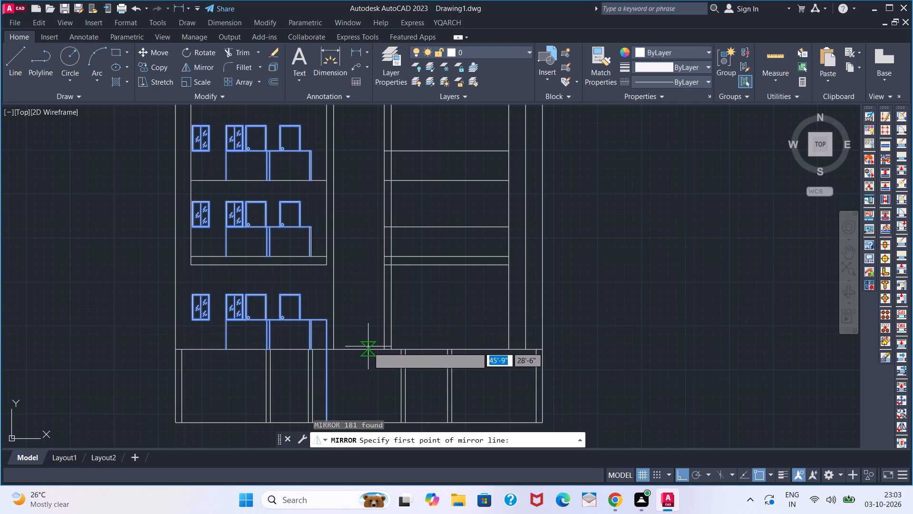
{"action": "left_click", "coordinate": [363, 348]}
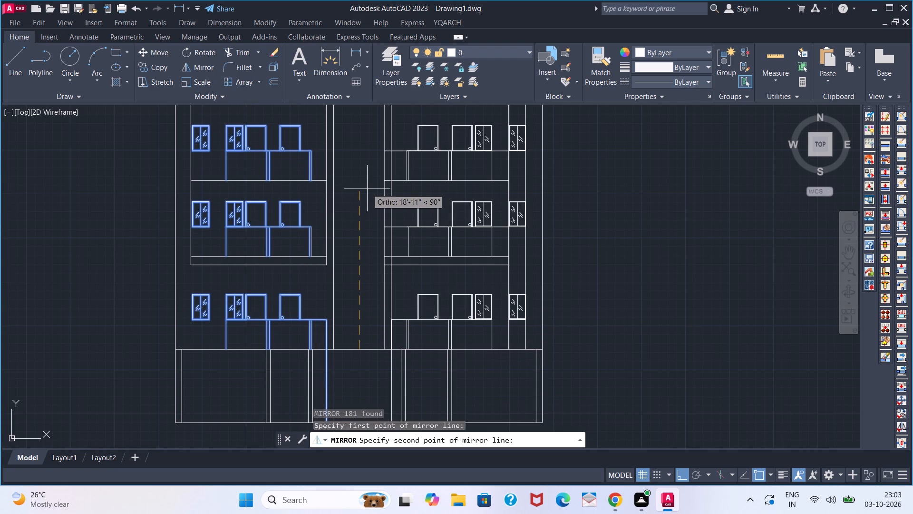
{"action": "left_click", "coordinate": [367, 187]}
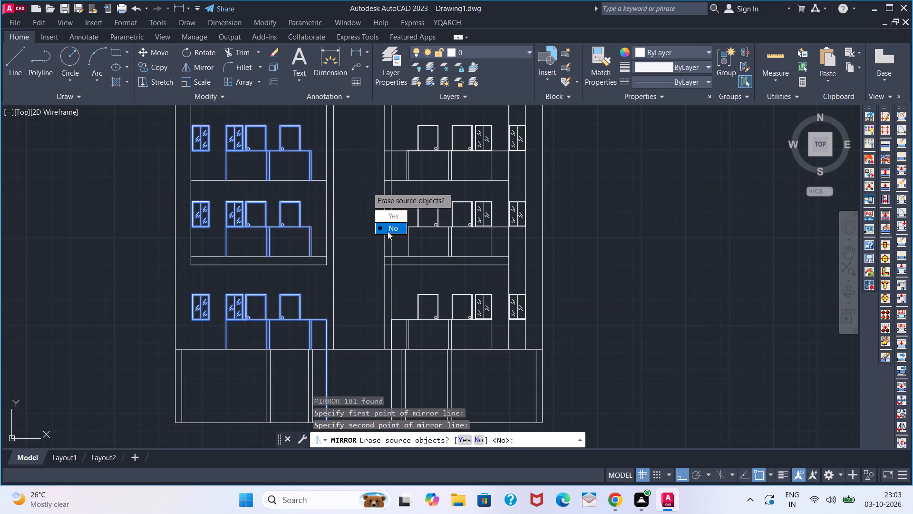
{"action": "left_click_drag", "start_coordinate": [388, 226], "coordinate": [367, 187]}
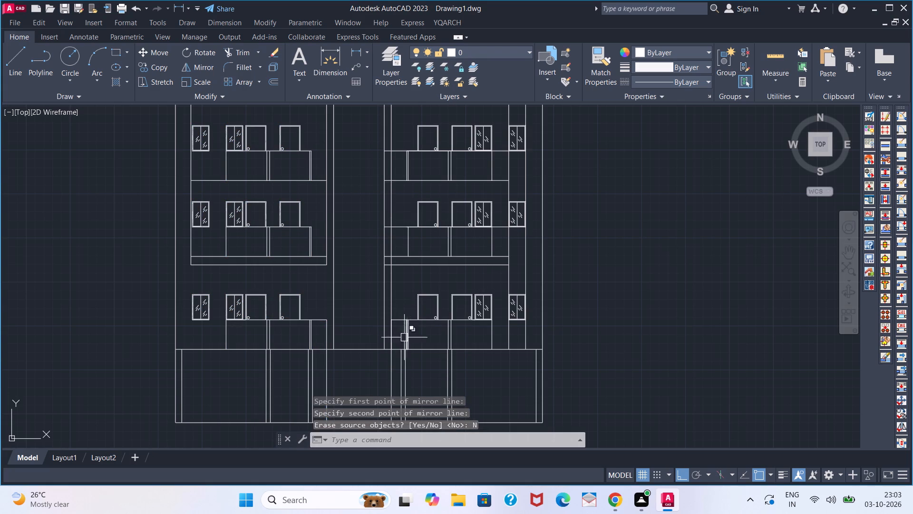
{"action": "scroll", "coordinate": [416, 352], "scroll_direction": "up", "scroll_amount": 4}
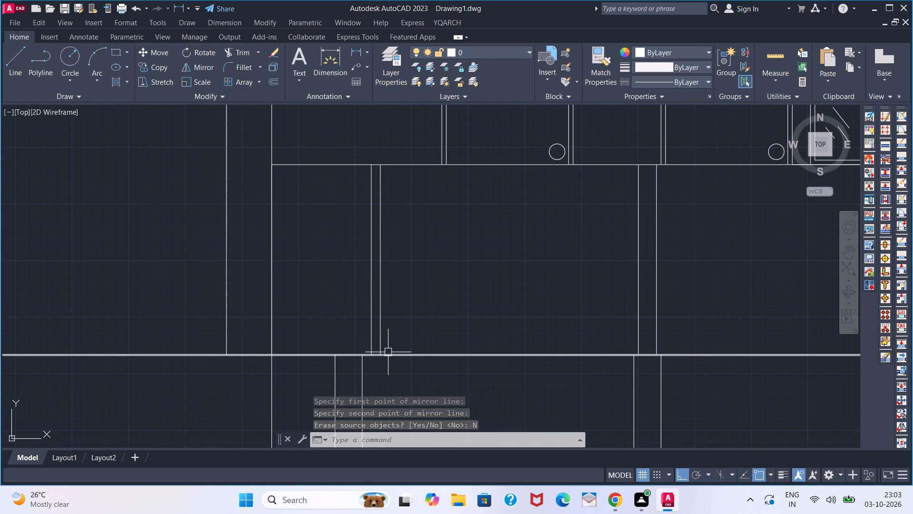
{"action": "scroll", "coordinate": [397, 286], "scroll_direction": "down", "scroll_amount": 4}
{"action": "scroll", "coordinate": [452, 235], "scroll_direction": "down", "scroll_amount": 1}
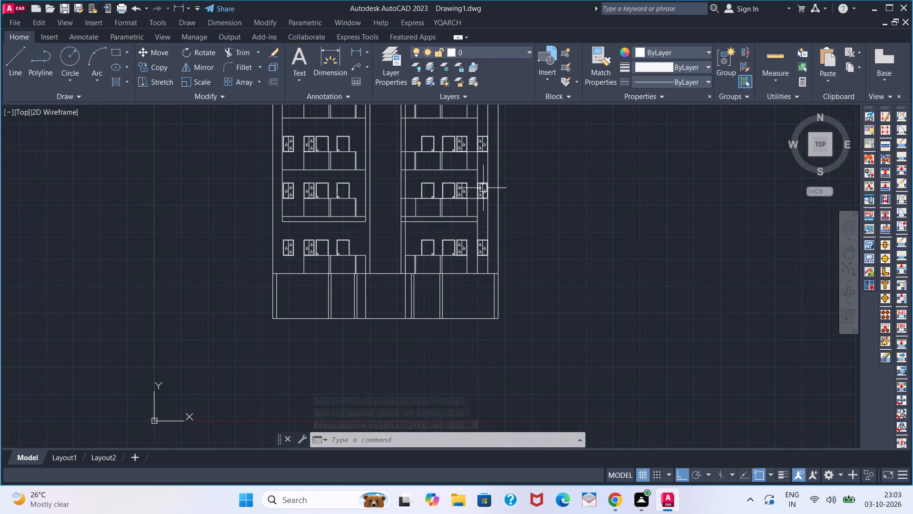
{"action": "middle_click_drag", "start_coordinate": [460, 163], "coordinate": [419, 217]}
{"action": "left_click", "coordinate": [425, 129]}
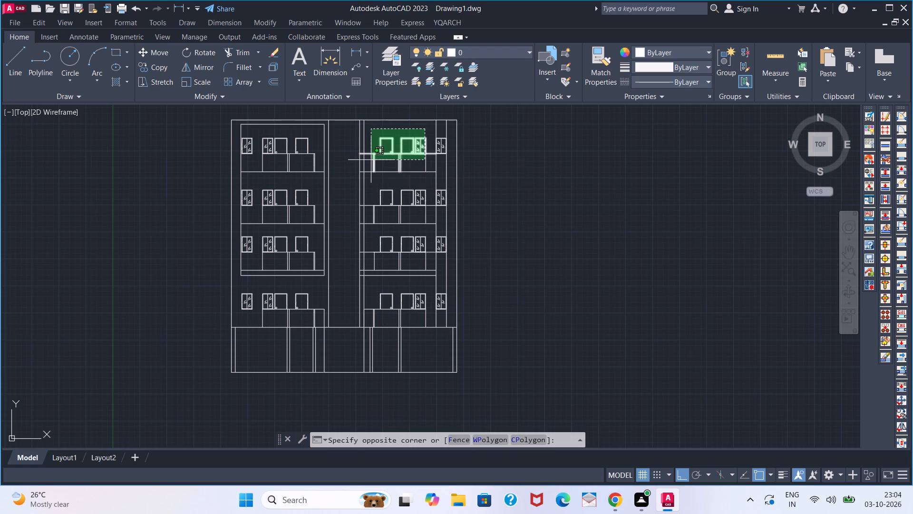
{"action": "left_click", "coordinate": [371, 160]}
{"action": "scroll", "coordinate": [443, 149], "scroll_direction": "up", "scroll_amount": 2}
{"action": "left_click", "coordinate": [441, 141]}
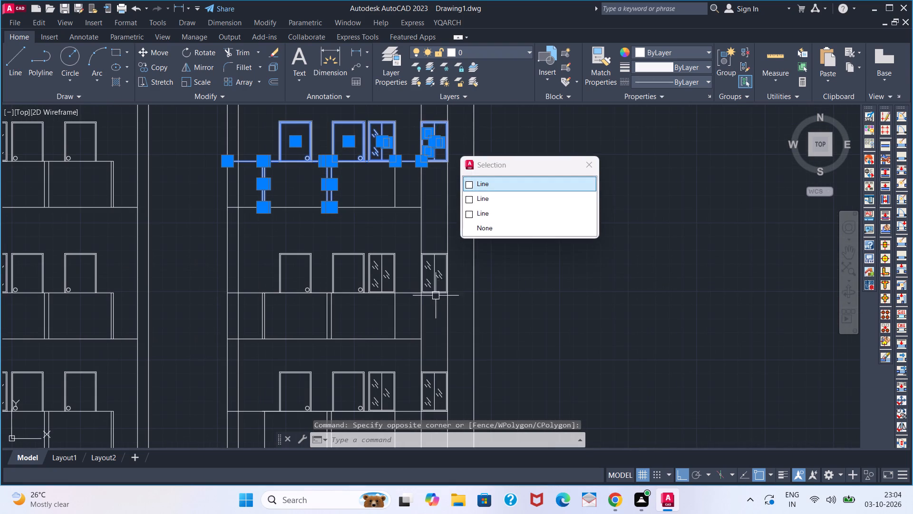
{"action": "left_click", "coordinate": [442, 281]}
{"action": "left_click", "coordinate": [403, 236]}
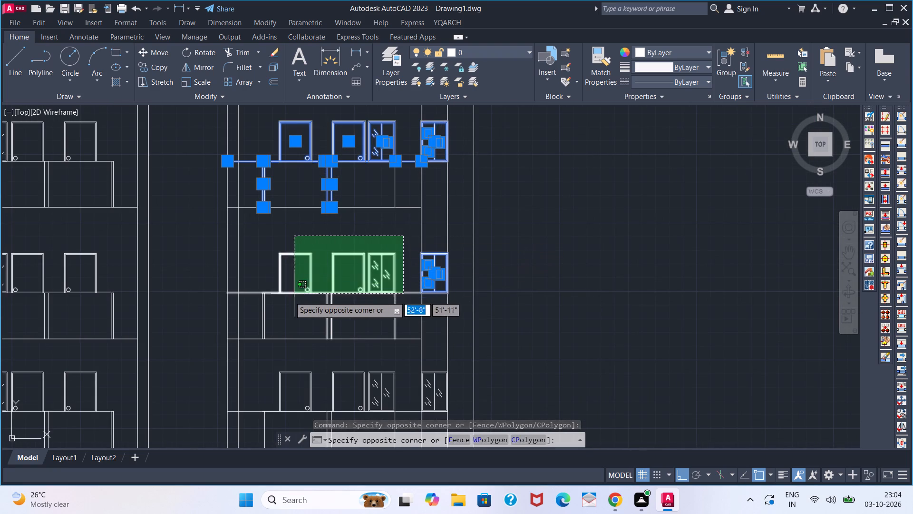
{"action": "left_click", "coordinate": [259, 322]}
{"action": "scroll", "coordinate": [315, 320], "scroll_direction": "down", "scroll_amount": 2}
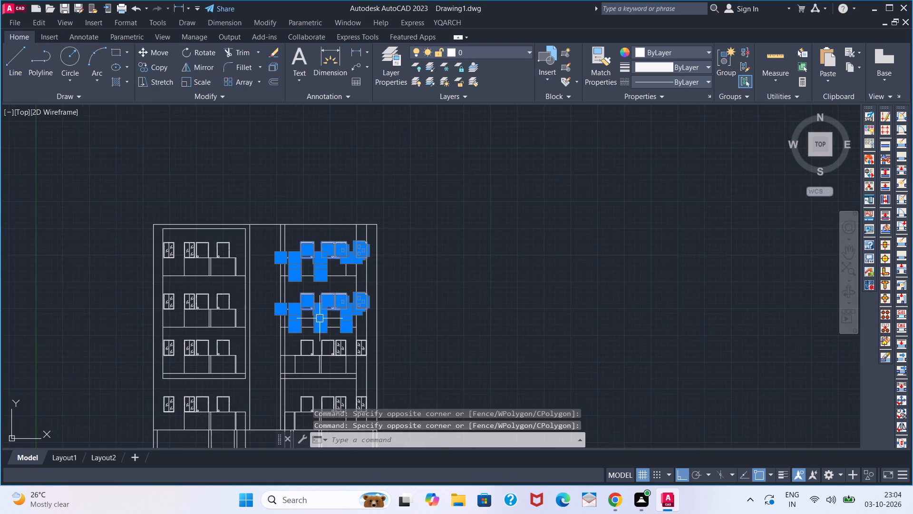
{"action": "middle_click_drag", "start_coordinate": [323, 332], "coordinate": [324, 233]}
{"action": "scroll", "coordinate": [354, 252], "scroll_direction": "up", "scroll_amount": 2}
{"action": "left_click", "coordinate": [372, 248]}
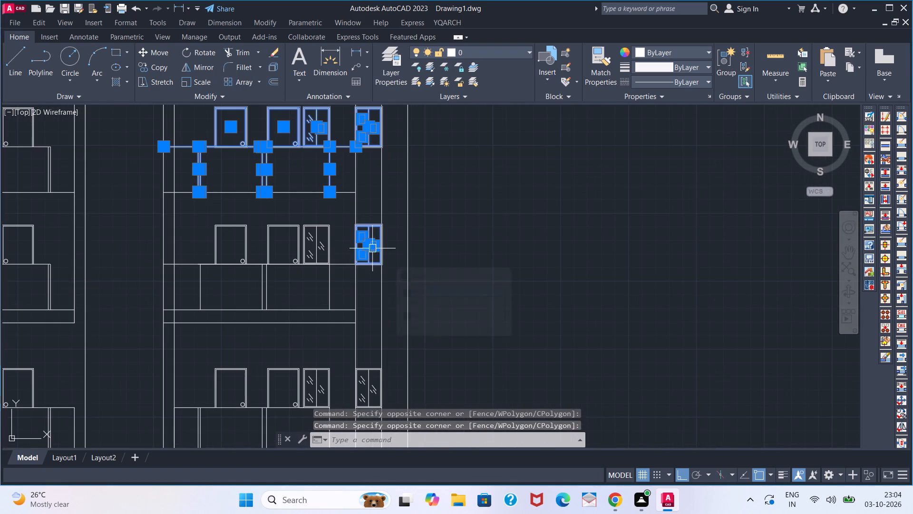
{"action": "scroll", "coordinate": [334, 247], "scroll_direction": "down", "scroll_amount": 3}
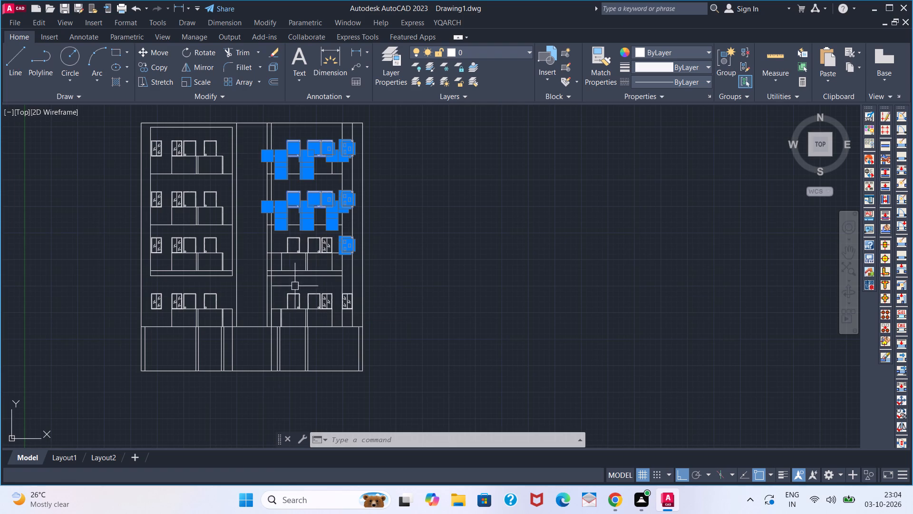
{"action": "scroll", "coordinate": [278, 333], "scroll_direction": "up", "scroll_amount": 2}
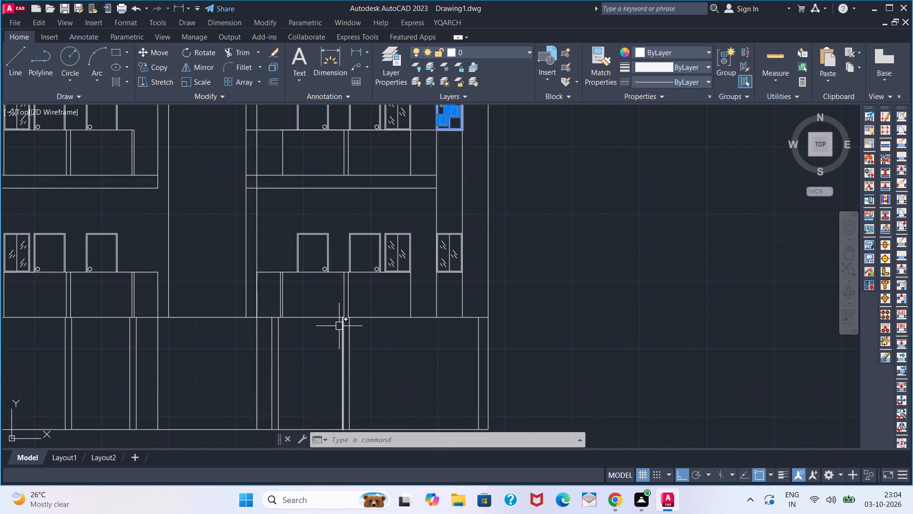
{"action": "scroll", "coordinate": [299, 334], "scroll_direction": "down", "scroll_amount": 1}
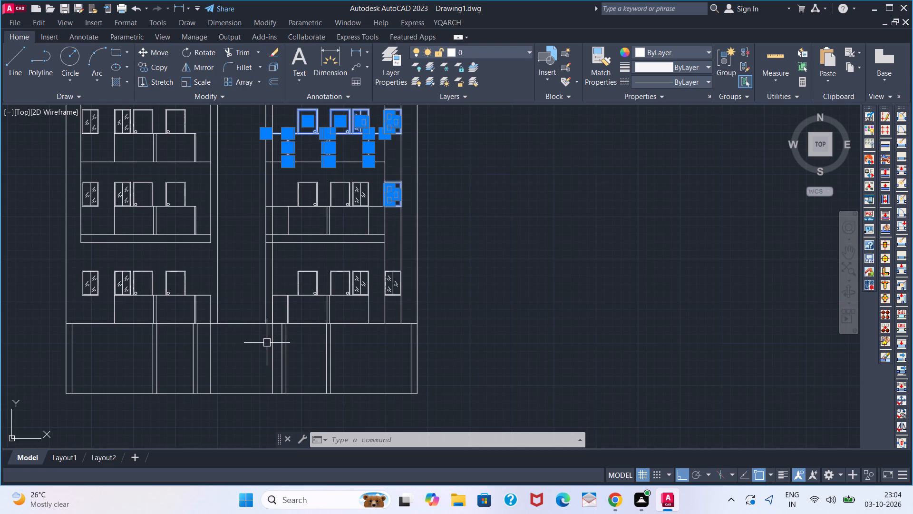
Place a horizontal linear dimension from the left wing's innermost ground-storey column to the central bay's left edge.
{"action": "left_click", "coordinate": [354, 54]}
{"action": "scroll", "coordinate": [206, 336], "scroll_direction": "up", "scroll_amount": 2}
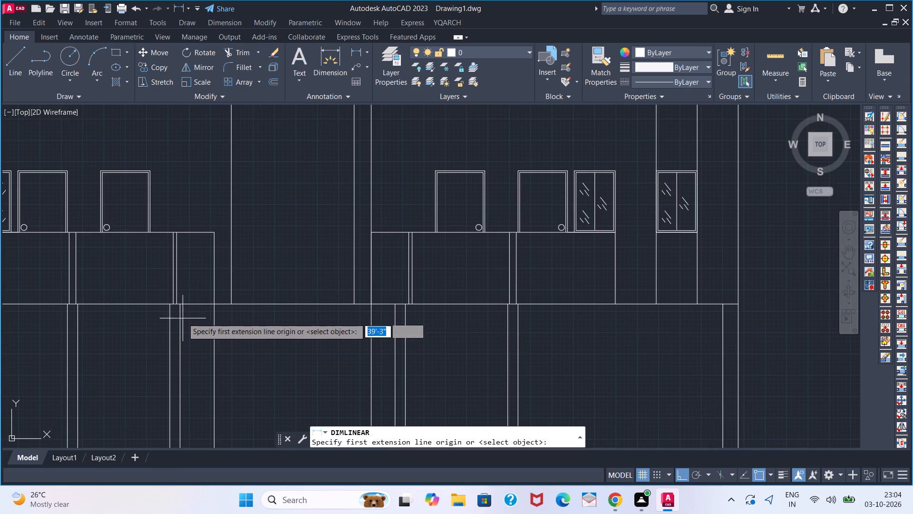
{"action": "left_click", "coordinate": [185, 309]}
{"action": "left_click", "coordinate": [227, 309]}
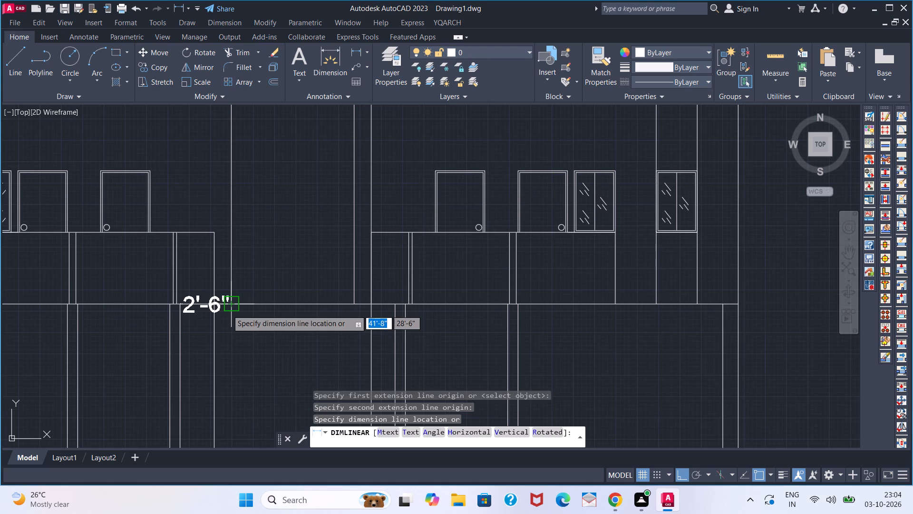
{"action": "left_click", "coordinate": [227, 310]}
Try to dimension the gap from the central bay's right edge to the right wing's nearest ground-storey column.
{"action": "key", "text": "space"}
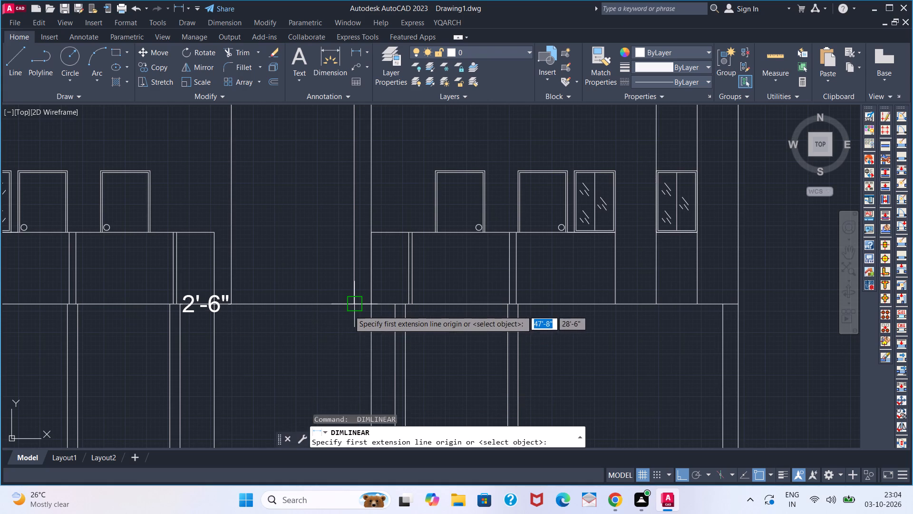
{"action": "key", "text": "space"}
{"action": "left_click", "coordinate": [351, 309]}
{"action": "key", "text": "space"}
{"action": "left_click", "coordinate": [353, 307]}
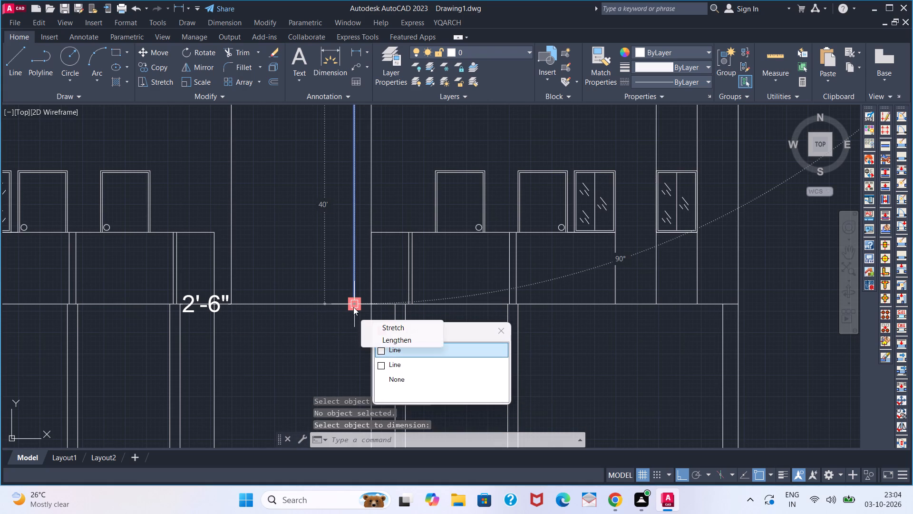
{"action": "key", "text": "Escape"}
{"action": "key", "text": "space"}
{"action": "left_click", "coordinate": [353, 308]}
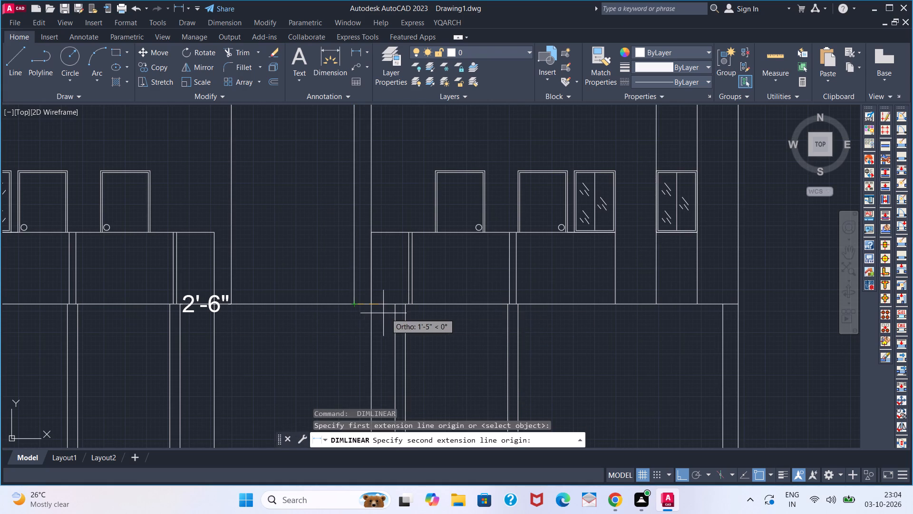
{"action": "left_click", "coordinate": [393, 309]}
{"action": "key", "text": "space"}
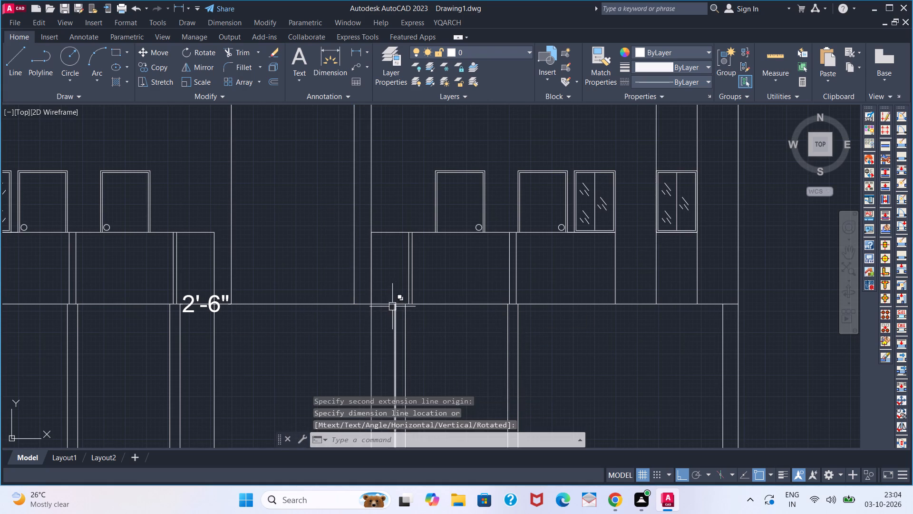
Draw a line from the right wing's outer ground corner 6" outward, continuing vertically about 48'-8" up to roof level.
{"action": "scroll", "coordinate": [390, 306], "scroll_direction": "down", "scroll_amount": 2}
{"action": "middle_click_drag", "start_coordinate": [387, 298], "coordinate": [338, 273]}
{"action": "scroll", "coordinate": [332, 308], "scroll_direction": "up", "scroll_amount": 1}
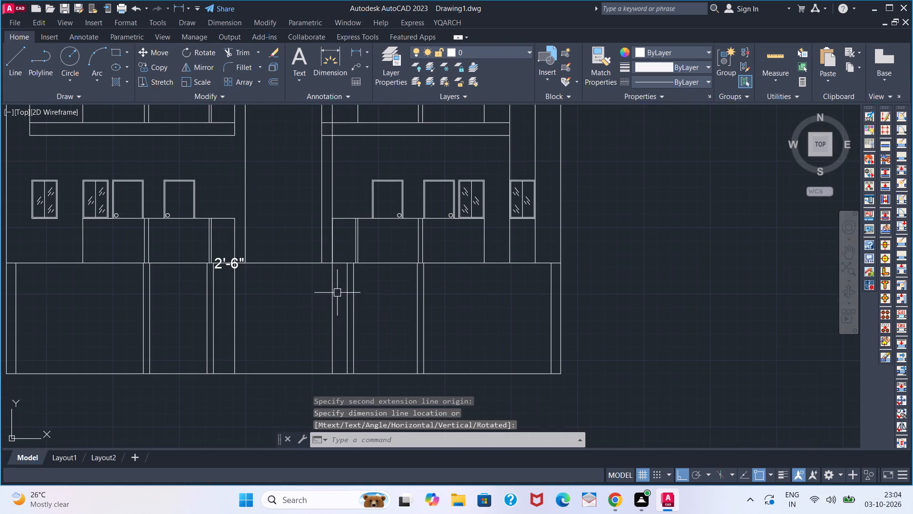
{"action": "middle_click_drag", "start_coordinate": [337, 293], "coordinate": [293, 334]}
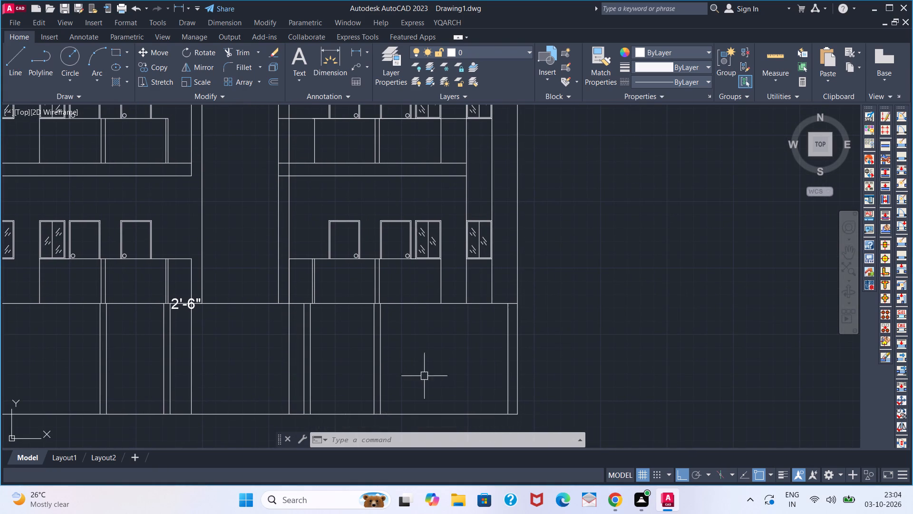
{"action": "key", "text": "l"}
{"action": "key", "text": "Return"}
{"action": "left_click", "coordinate": [515, 418]}
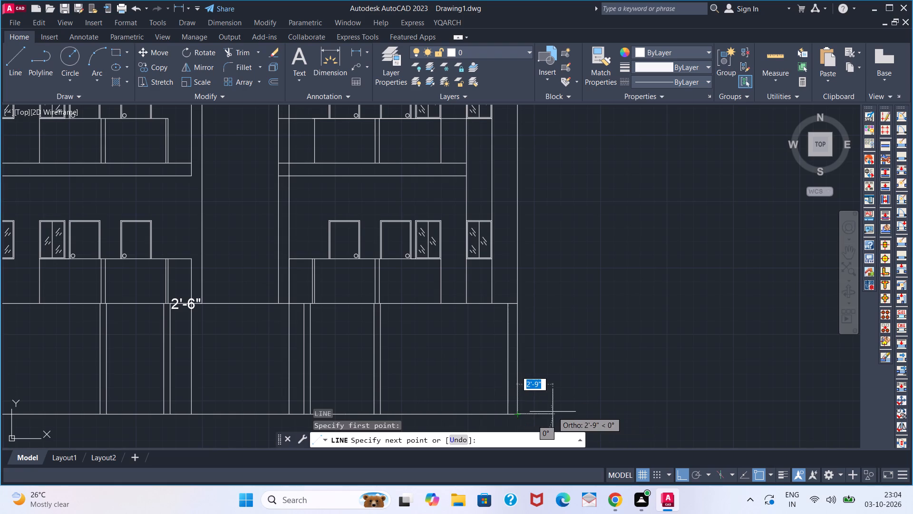
{"action": "key", "text": "6"}
{"action": "key", "text": "Return"}
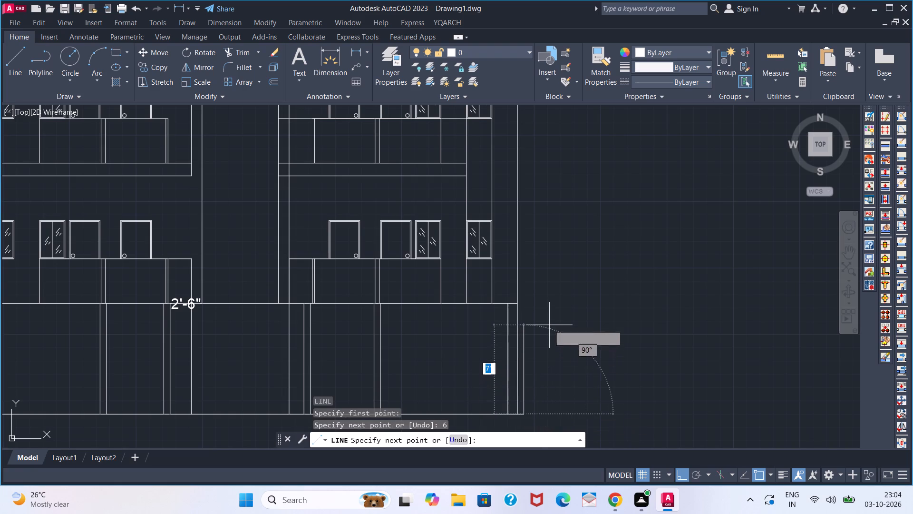
{"action": "middle_click_drag", "start_coordinate": [537, 149], "coordinate": [538, 160]}
{"action": "middle_click_drag", "start_coordinate": [538, 197], "coordinate": [528, 513]}
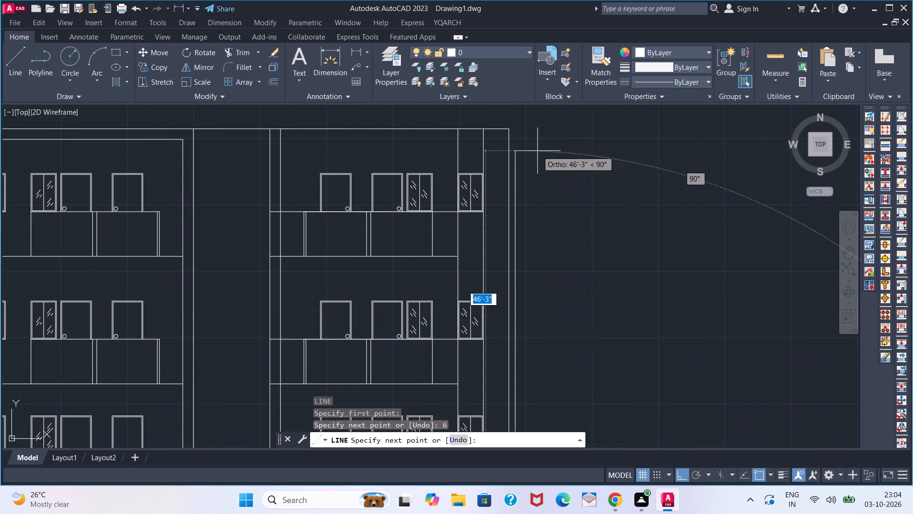
{"action": "left_click", "coordinate": [517, 126]}
{"action": "key", "text": "space"}
Trim away the floor line above the ground storey where it crosses the central bay.
{"action": "scroll", "coordinate": [504, 213], "scroll_direction": "down", "scroll_amount": 2}
{"action": "middle_click_drag", "start_coordinate": [463, 240], "coordinate": [457, 186]}
{"action": "scroll", "coordinate": [486, 141], "scroll_direction": "up", "scroll_amount": 2}
{"action": "scroll", "coordinate": [485, 157], "scroll_direction": "down", "scroll_amount": 2}
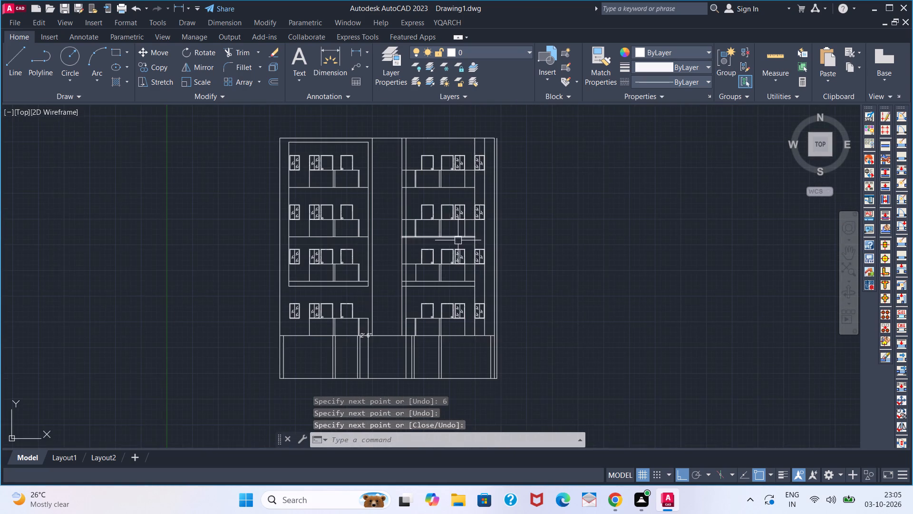
{"action": "middle_click_drag", "start_coordinate": [460, 237], "coordinate": [471, 208]}
{"action": "scroll", "coordinate": [430, 332], "scroll_direction": "up", "scroll_amount": 1}
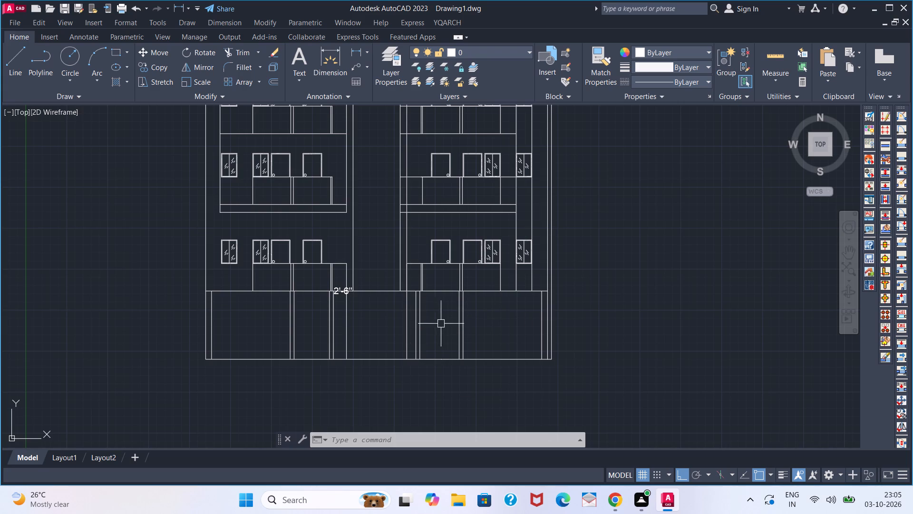
{"action": "middle_click_drag", "start_coordinate": [529, 320], "coordinate": [515, 334]}
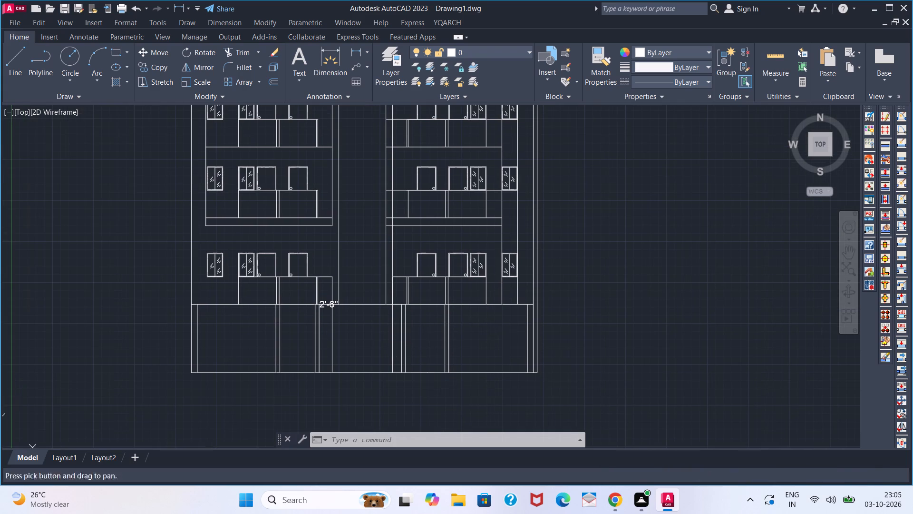
{"action": "left_click", "coordinate": [527, 297]}
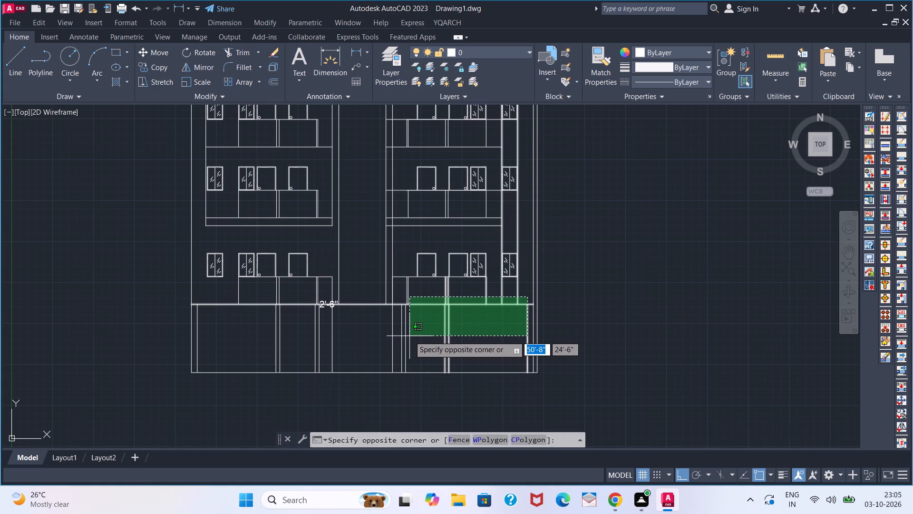
{"action": "key", "text": "Escape"}
{"action": "type", "text": "TR"}
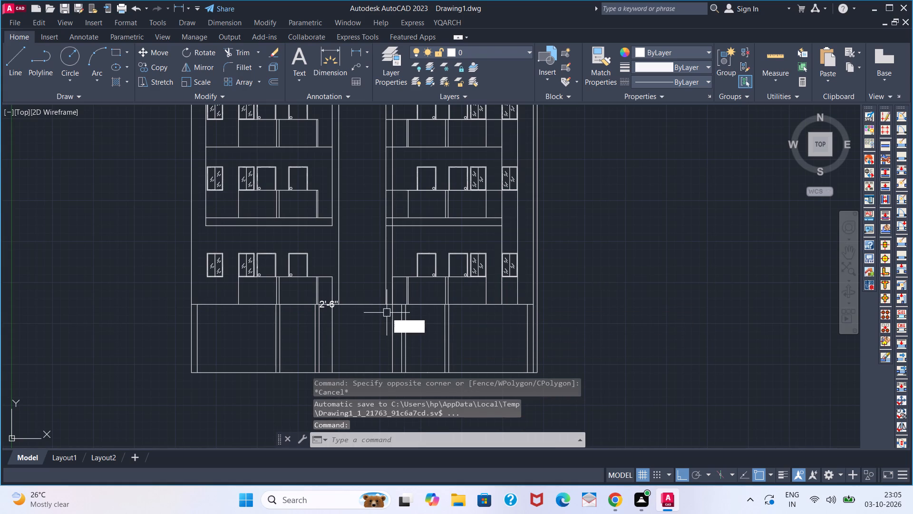
{"action": "key", "text": "space"}
{"action": "left_click", "coordinate": [377, 305]}
{"action": "key", "text": "space"}
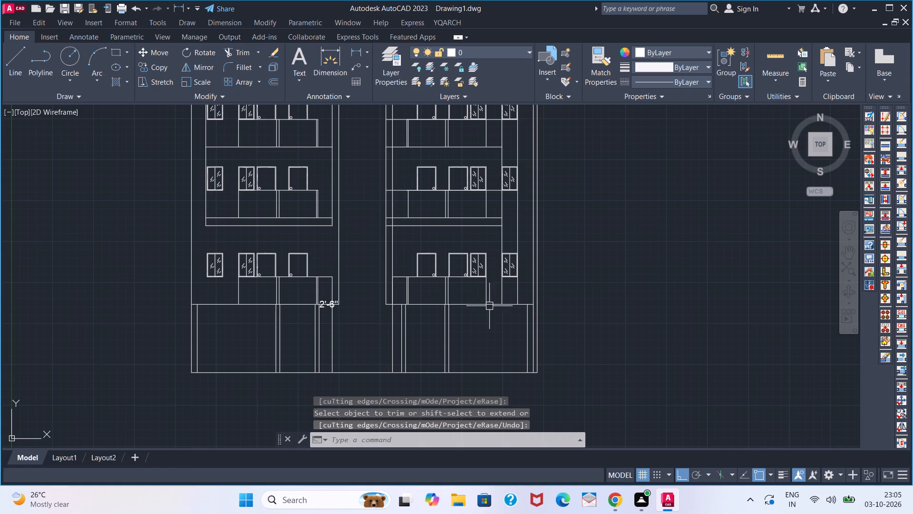
Select the right wing's inner ground-storey column lines and floor line, plus the lowest parapet, partitions, doors and windows above them.
{"action": "scroll", "coordinate": [526, 297], "scroll_direction": "up", "scroll_amount": 2}
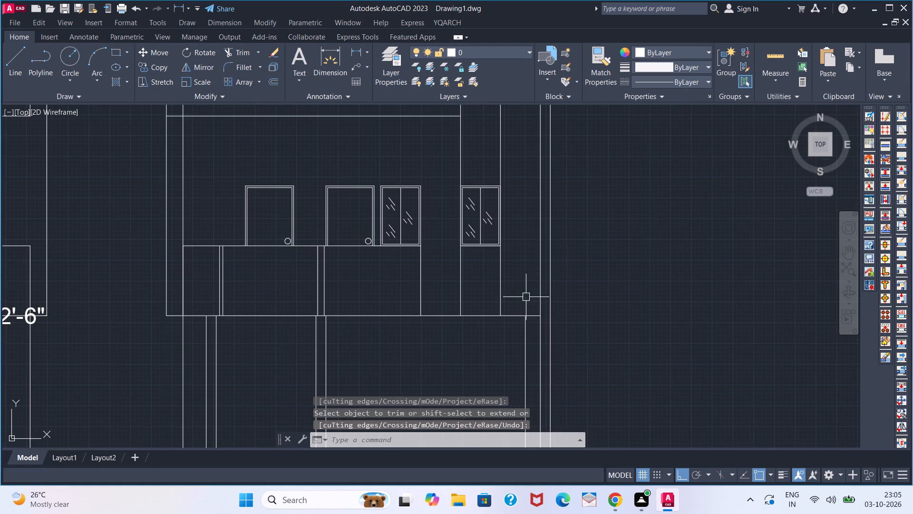
{"action": "left_click", "coordinate": [534, 309]}
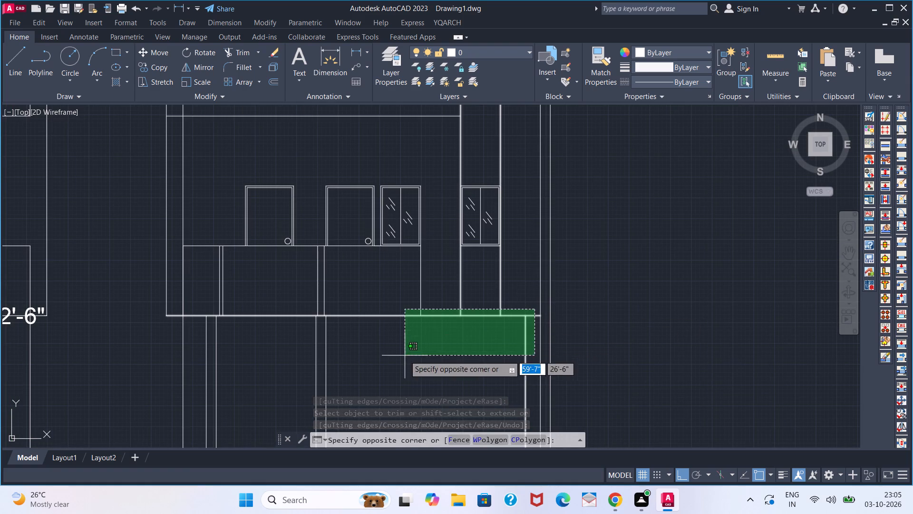
{"action": "middle_click_drag", "start_coordinate": [200, 345], "coordinate": [264, 280]}
{"action": "scroll", "coordinate": [201, 344], "scroll_direction": "down", "scroll_amount": 2}
{"action": "left_click", "coordinate": [264, 280]}
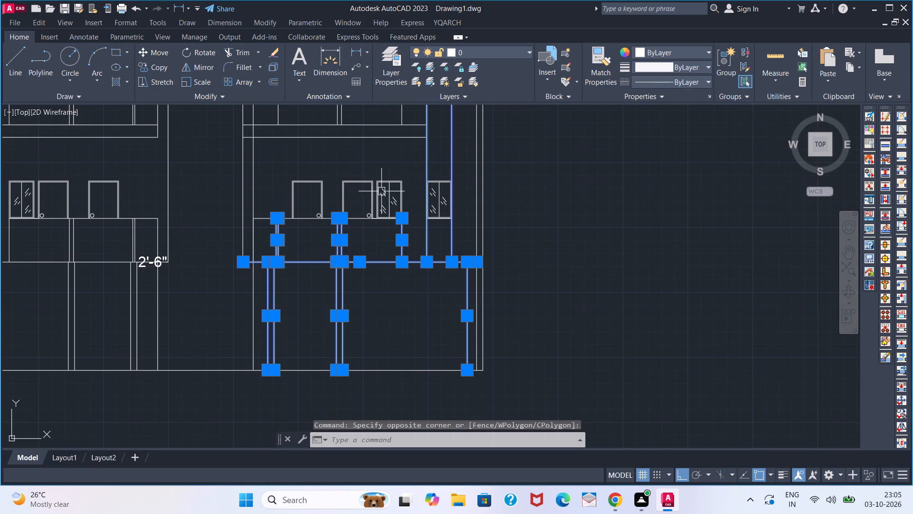
{"action": "left_click", "coordinate": [437, 186]}
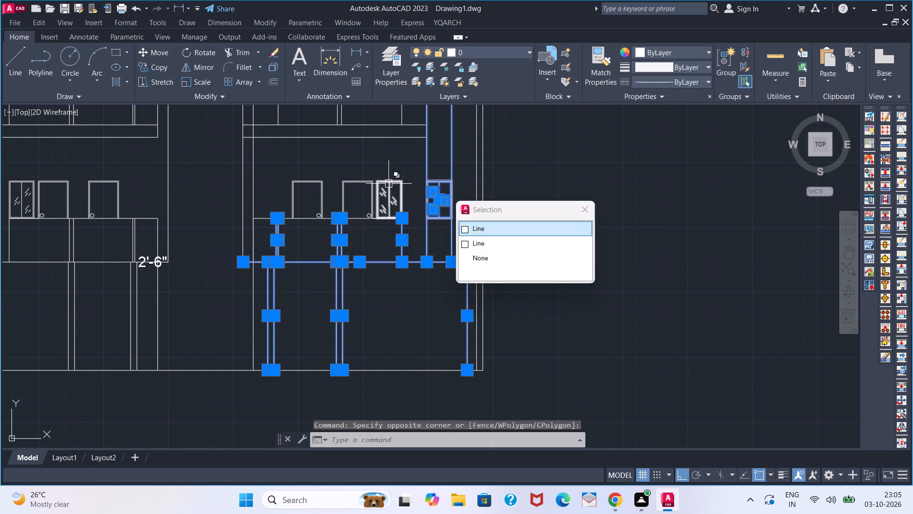
{"action": "left_click", "coordinate": [413, 170]}
{"action": "left_click", "coordinate": [282, 216]}
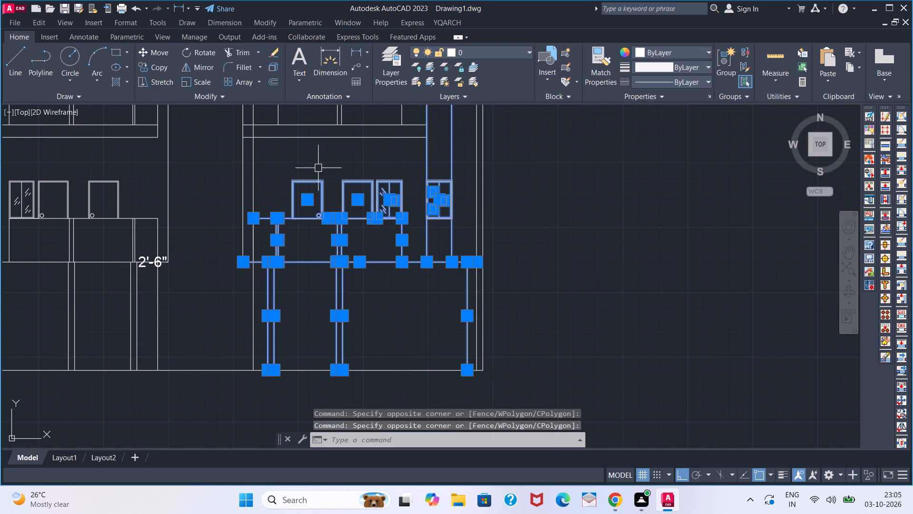
Add the right wing's upper-storey elements to the selection and move everything outward from the outer ground column's foot to the wing's outermost ground corner.
{"action": "middle_click_drag", "start_coordinate": [318, 167], "coordinate": [303, 335]}
{"action": "left_click", "coordinate": [416, 213]}
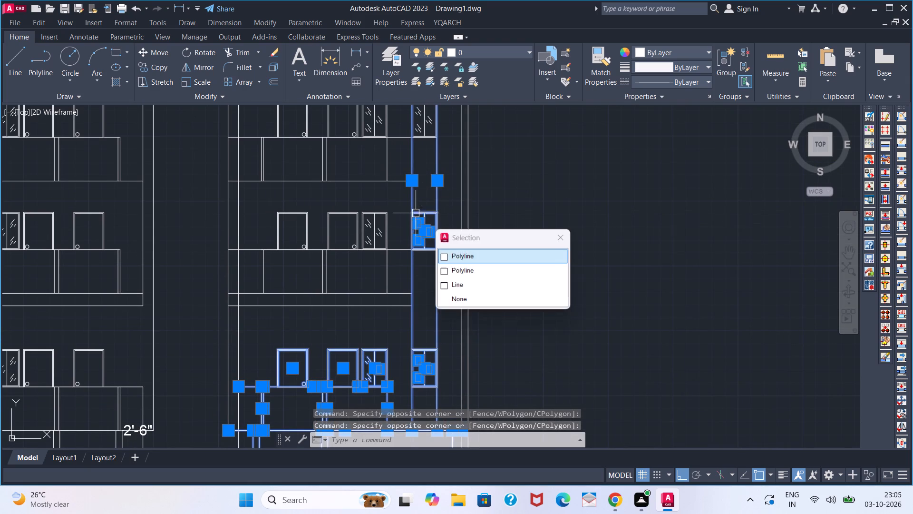
{"action": "left_click", "coordinate": [385, 200]}
{"action": "left_click", "coordinate": [257, 274]}
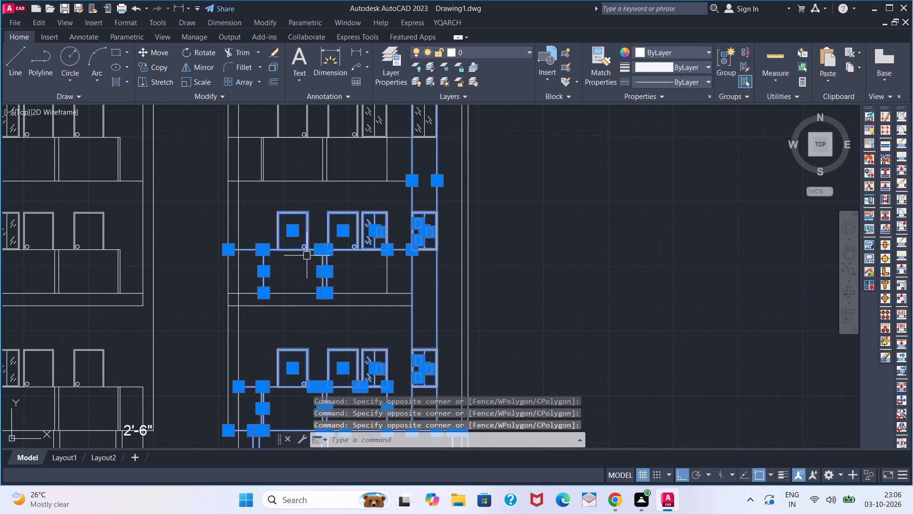
{"action": "left_click", "coordinate": [384, 270]}
{"action": "middle_click_drag", "start_coordinate": [359, 244], "coordinate": [351, 313]}
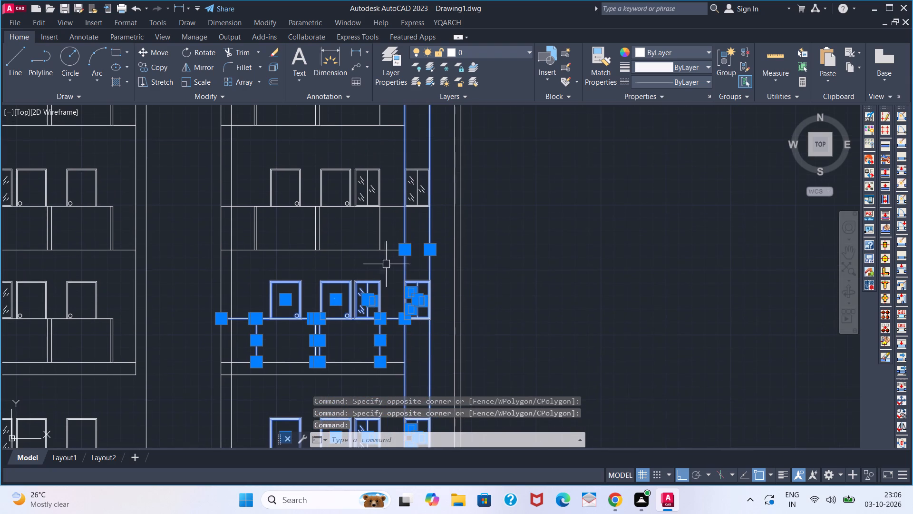
{"action": "left_click", "coordinate": [422, 208]}
{"action": "left_click", "coordinate": [389, 167]}
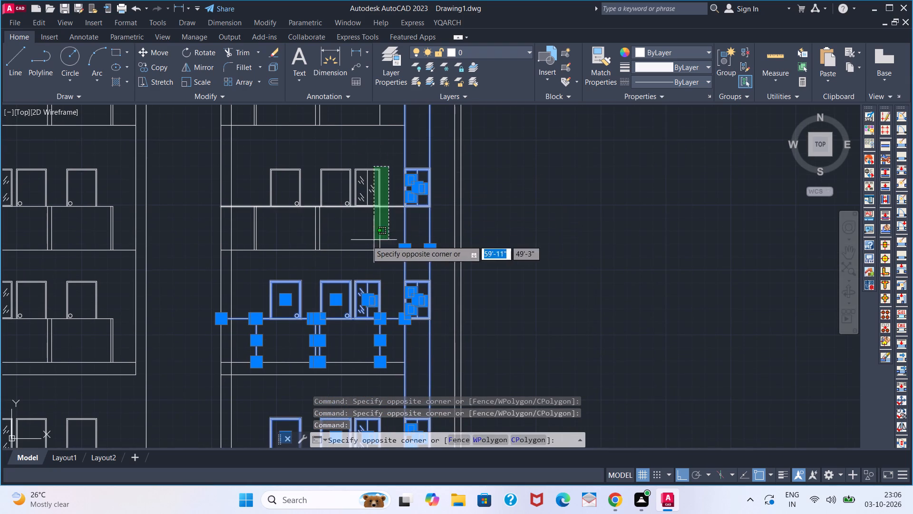
{"action": "left_click", "coordinate": [249, 242]}
{"action": "middle_click_drag", "start_coordinate": [320, 169], "coordinate": [280, 311]}
{"action": "left_click", "coordinate": [382, 201]}
{"action": "left_click", "coordinate": [342, 172]}
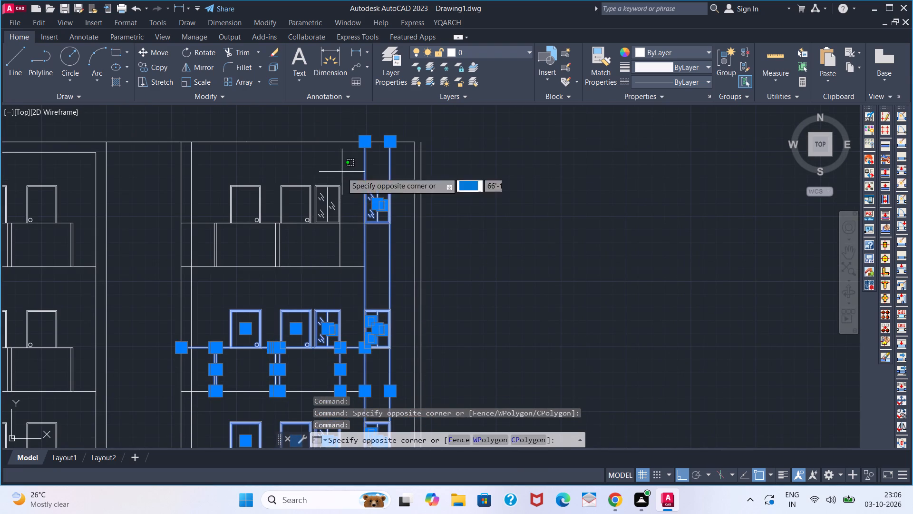
{"action": "left_click", "coordinate": [210, 264]}
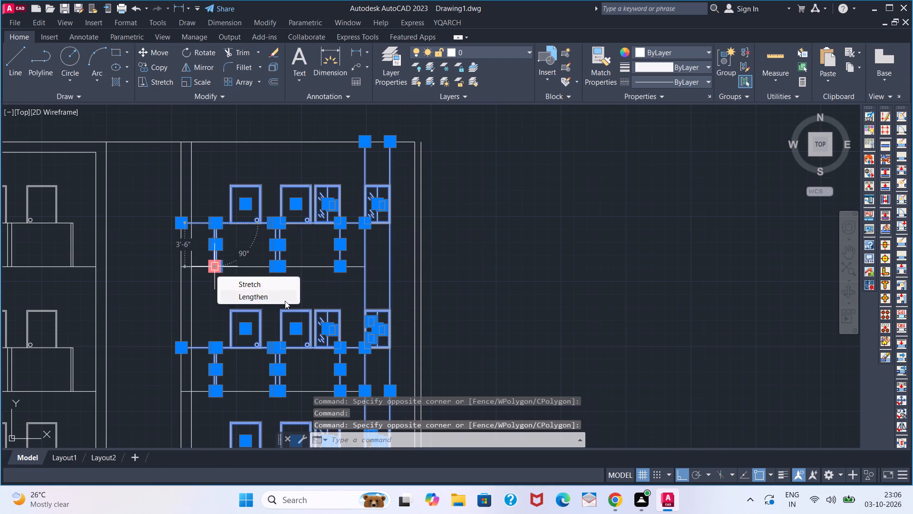
{"action": "left_click", "coordinate": [231, 271]}
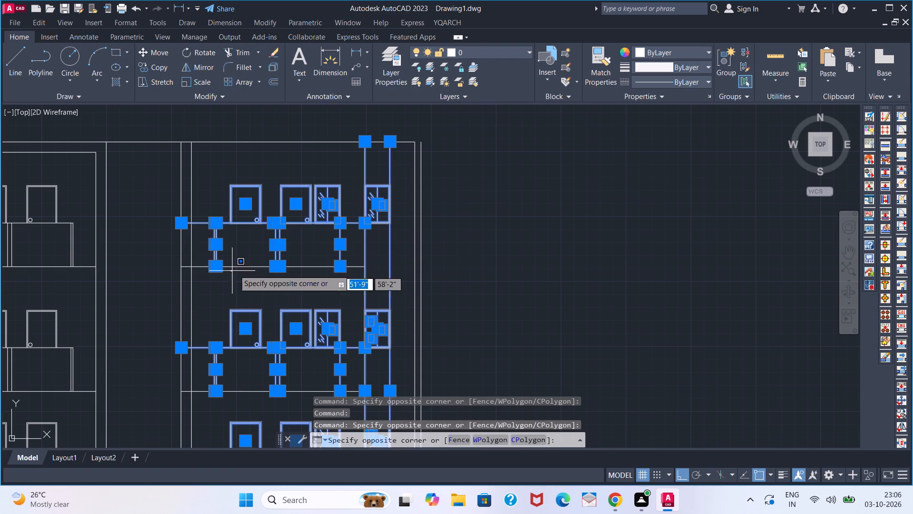
{"action": "left_click", "coordinate": [228, 255]}
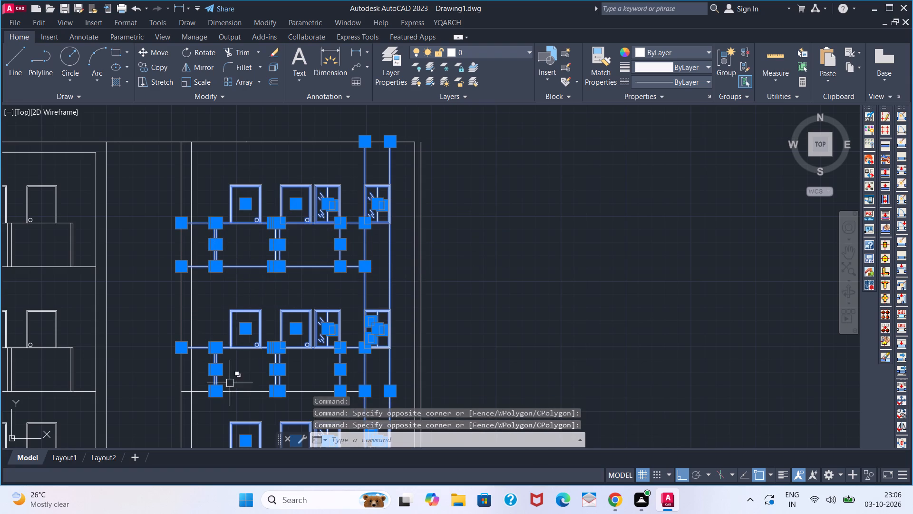
{"action": "left_click_drag", "start_coordinate": [236, 377], "coordinate": [233, 383]}
{"action": "left_click", "coordinate": [211, 410]}
{"action": "middle_click_drag", "start_coordinate": [216, 377], "coordinate": [242, 162]}
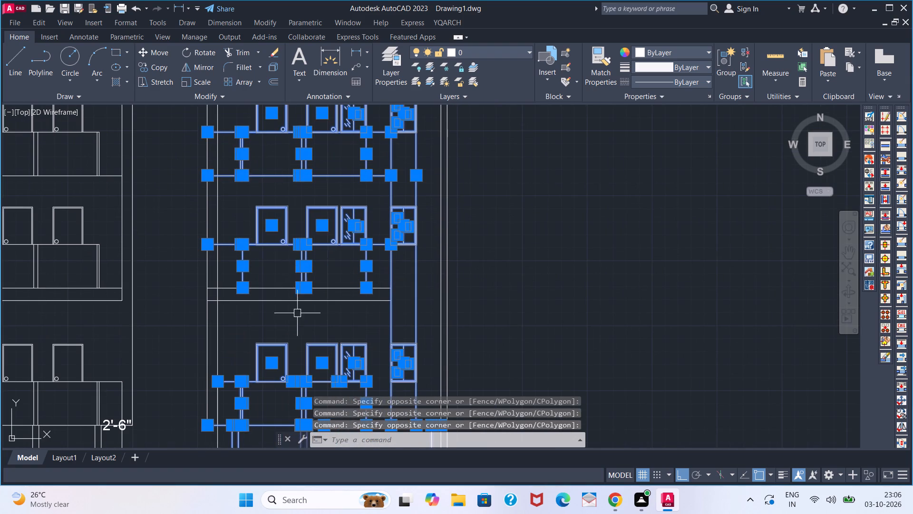
{"action": "left_click", "coordinate": [291, 269]}
{"action": "left_click", "coordinate": [254, 329]}
{"action": "middle_click_drag", "start_coordinate": [265, 302], "coordinate": [268, 182]}
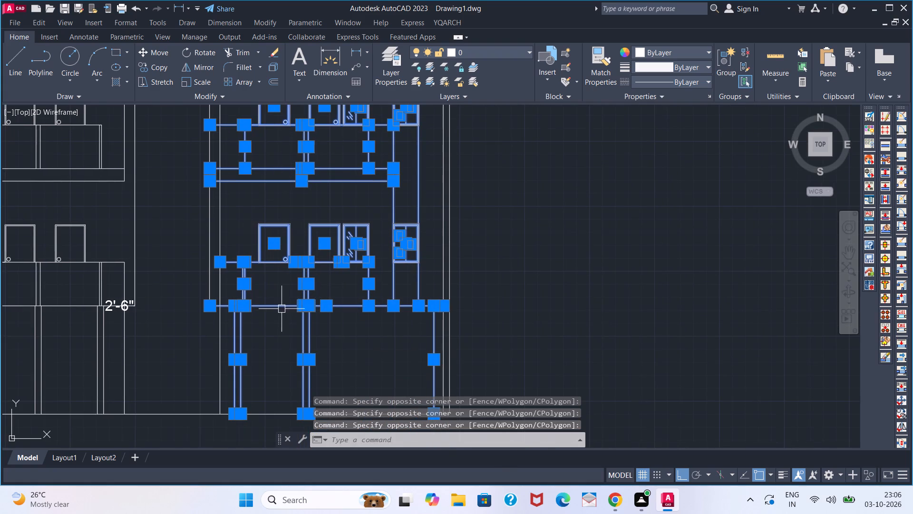
{"action": "key", "text": "m"}
{"action": "key", "text": "Return"}
{"action": "middle_click_drag", "start_coordinate": [381, 368], "coordinate": [278, 271]}
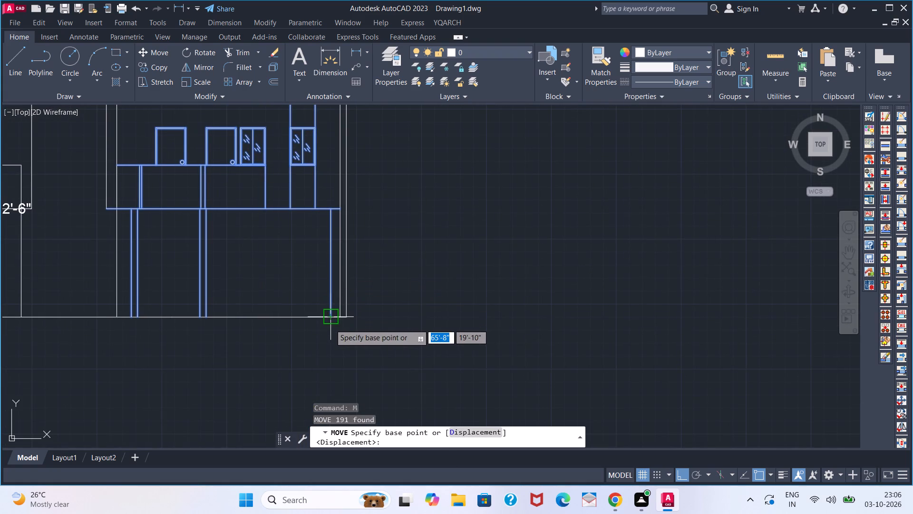
{"action": "scroll", "coordinate": [347, 211], "scroll_direction": "up", "scroll_amount": 2}
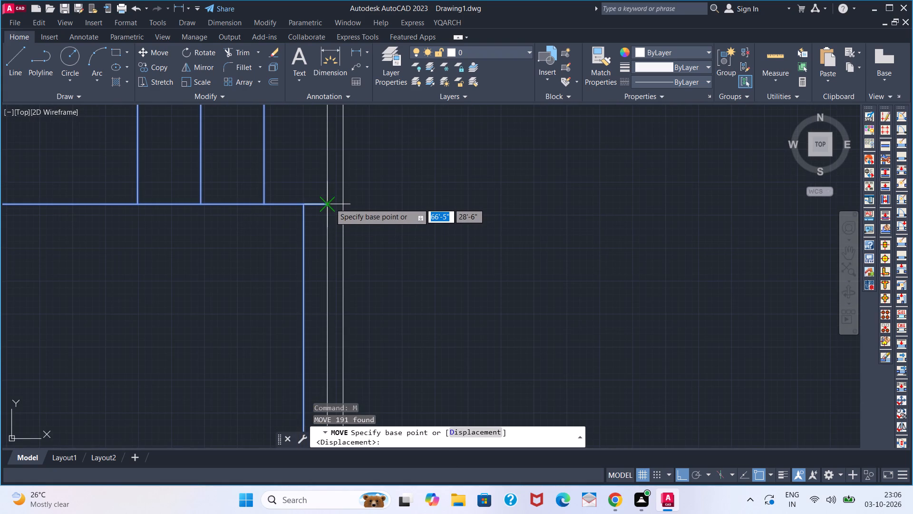
{"action": "scroll", "coordinate": [330, 220], "scroll_direction": "down", "scroll_amount": 1}
{"action": "left_click", "coordinate": [314, 380]}
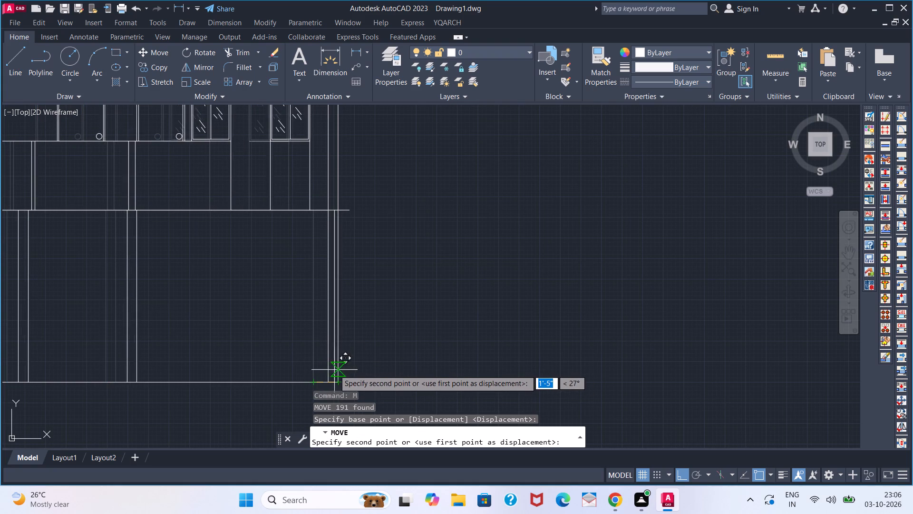
{"action": "left_click", "coordinate": [337, 380]}
{"action": "scroll", "coordinate": [262, 324], "scroll_direction": "down", "scroll_amount": 2}
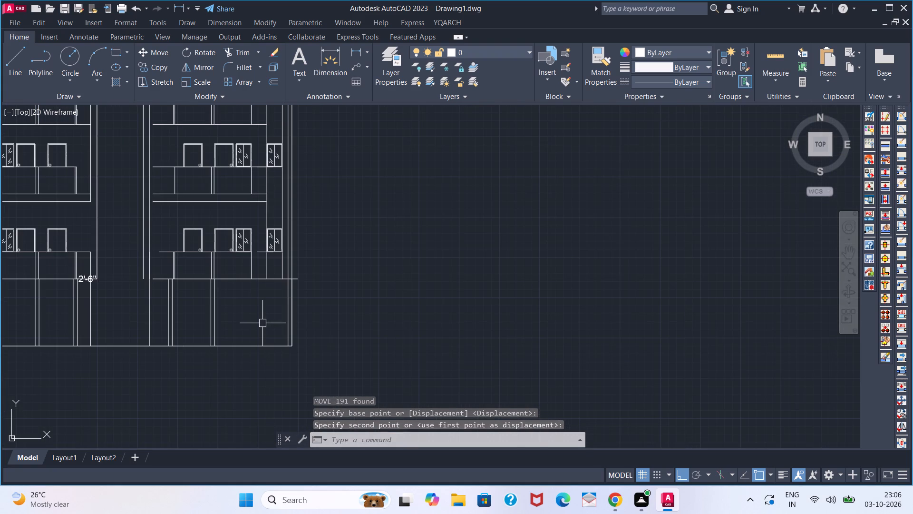
{"action": "key", "text": "space"}
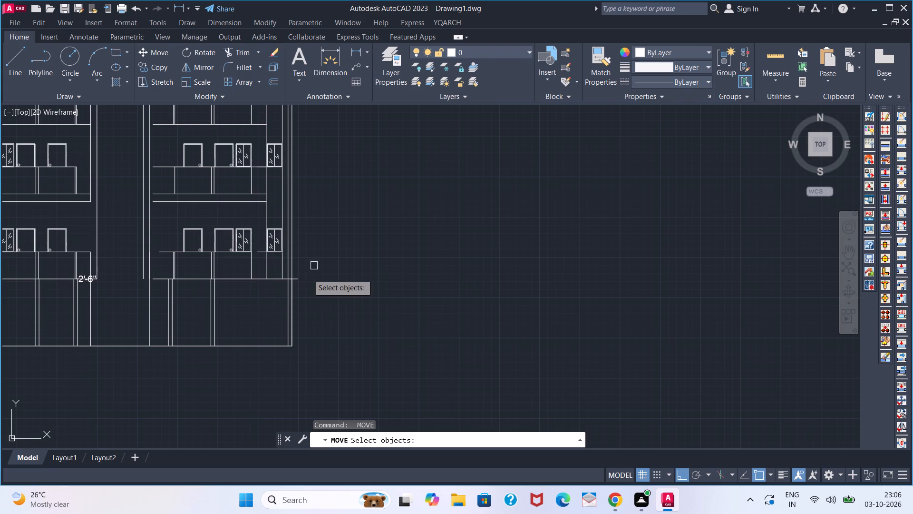
{"action": "key", "text": "space"}
Trim the floor line above the ground storey where it overhangs the right wing's outer edge.
{"action": "key", "text": "t"}
{"action": "type", "text": "R"}
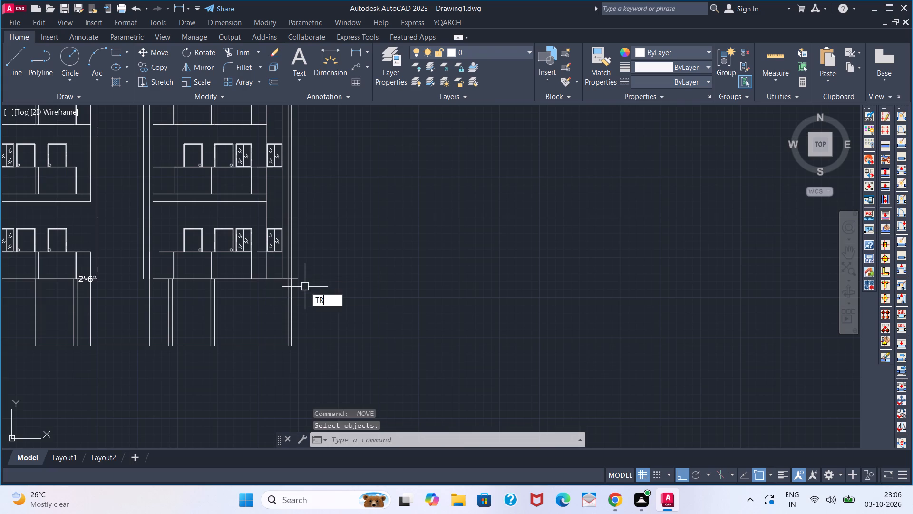
{"action": "key", "text": "space"}
{"action": "left_click", "coordinate": [301, 281]}
{"action": "middle_click_drag", "start_coordinate": [307, 229], "coordinate": [311, 349]}
{"action": "middle_click_drag", "start_coordinate": [311, 245], "coordinate": [319, 253]}
{"action": "scroll", "coordinate": [311, 282], "scroll_direction": "down", "scroll_amount": 1}
{"action": "key", "text": "space"}
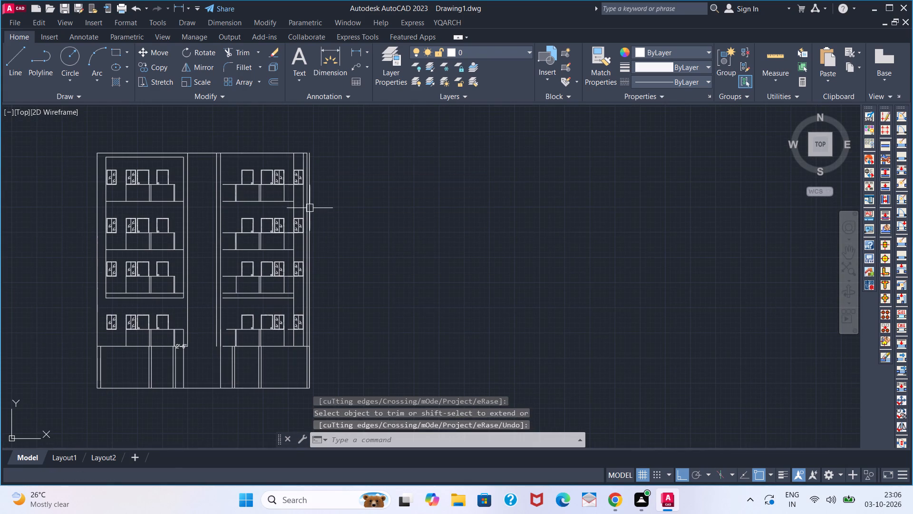
Measure the gap from the central bay's right edge to the right wing's nearest ground-storey column.
{"action": "scroll", "coordinate": [217, 366], "scroll_direction": "up", "scroll_amount": 2}
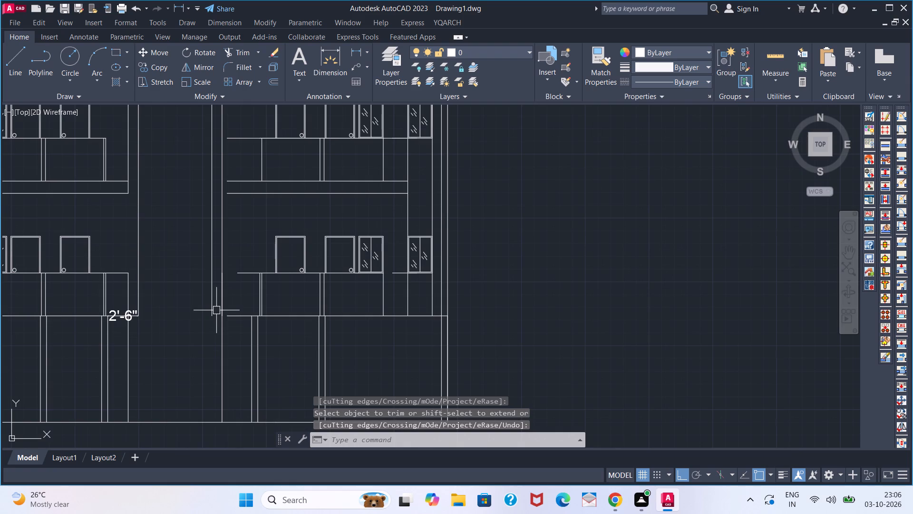
{"action": "scroll", "coordinate": [214, 310], "scroll_direction": "down", "scroll_amount": 1}
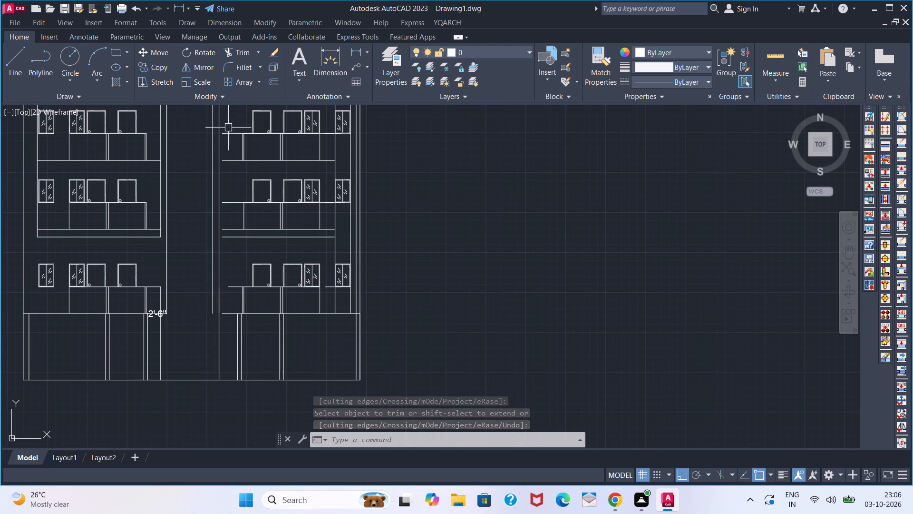
{"action": "left_click", "coordinate": [359, 52]}
{"action": "scroll", "coordinate": [210, 318], "scroll_direction": "up", "scroll_amount": 2}
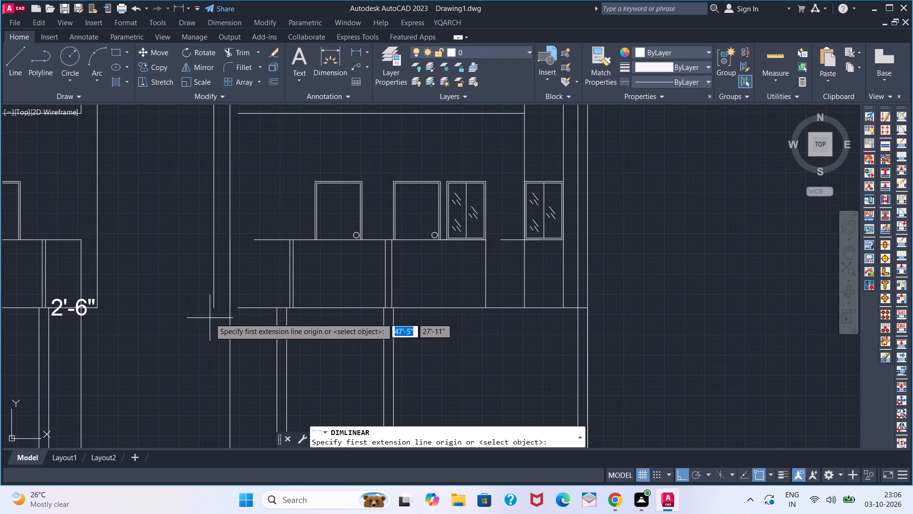
{"action": "left_click", "coordinate": [210, 308]}
{"action": "left_click", "coordinate": [274, 306]}
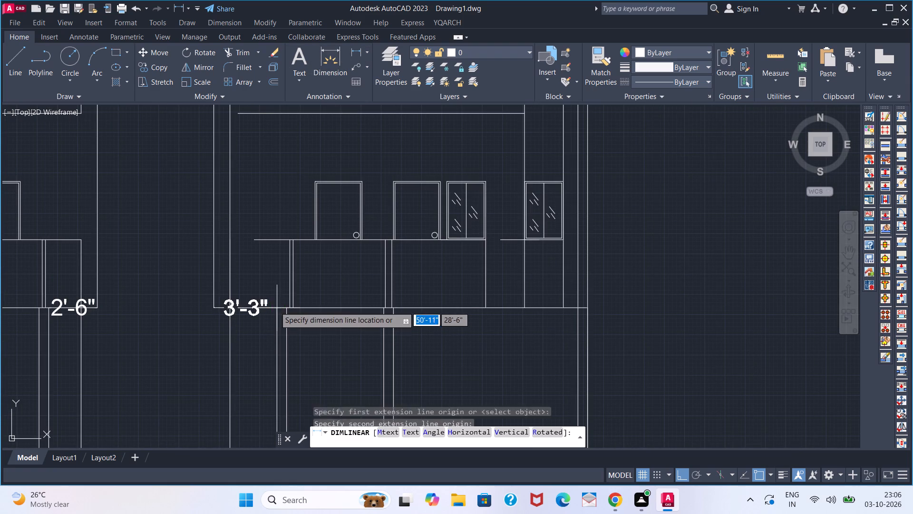
{"action": "key", "text": "Escape"}
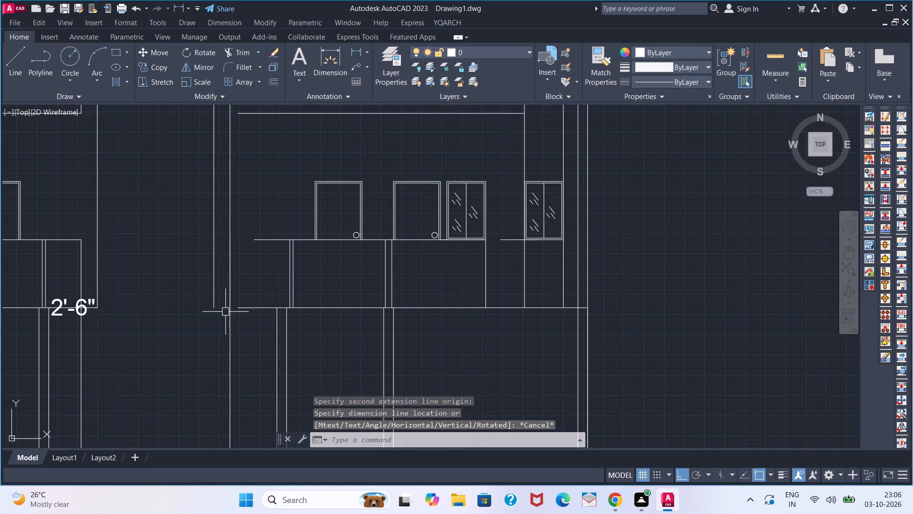
{"action": "key", "text": "ctrl+z"}
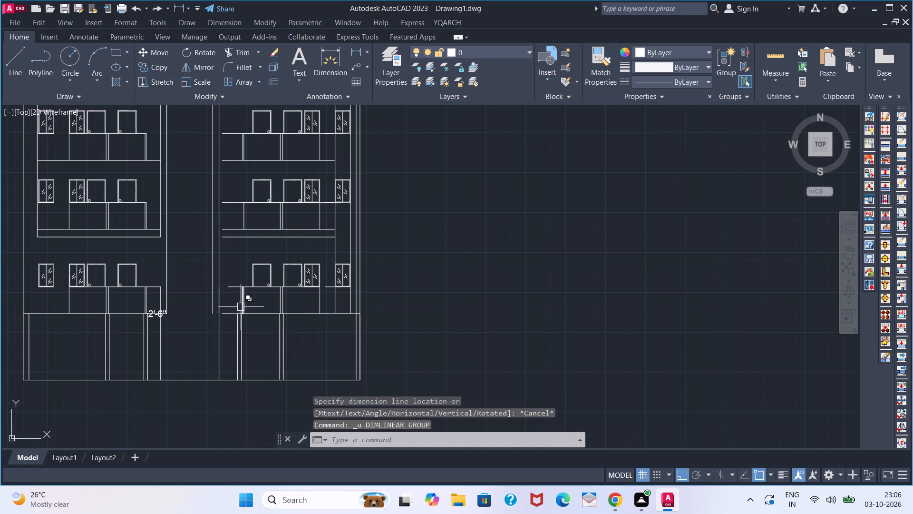
Draw a line from the lower end of the central bay's right edge 2'-6" toward the right wing, continuing vertically down past the ground line.
{"action": "scroll", "coordinate": [221, 315], "scroll_direction": "up", "scroll_amount": 2}
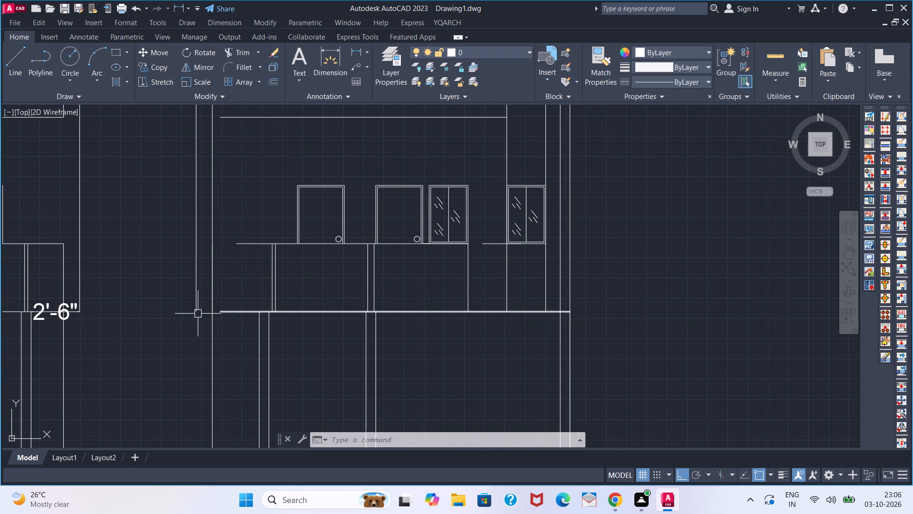
{"action": "key", "text": "l"}
{"action": "key", "text": "Return"}
{"action": "left_click", "coordinate": [193, 312]}
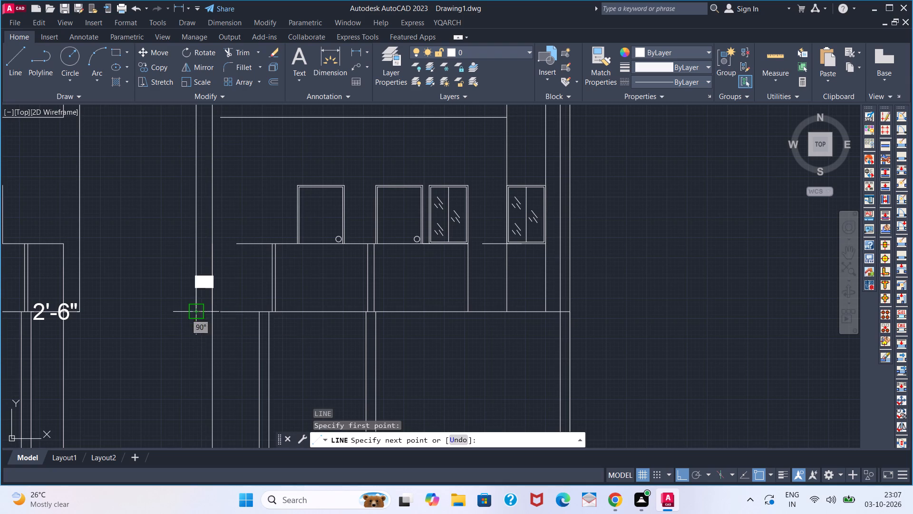
{"action": "left_click", "coordinate": [244, 307]}
{"action": "middle_click_drag", "start_coordinate": [246, 381], "coordinate": [242, 311]}
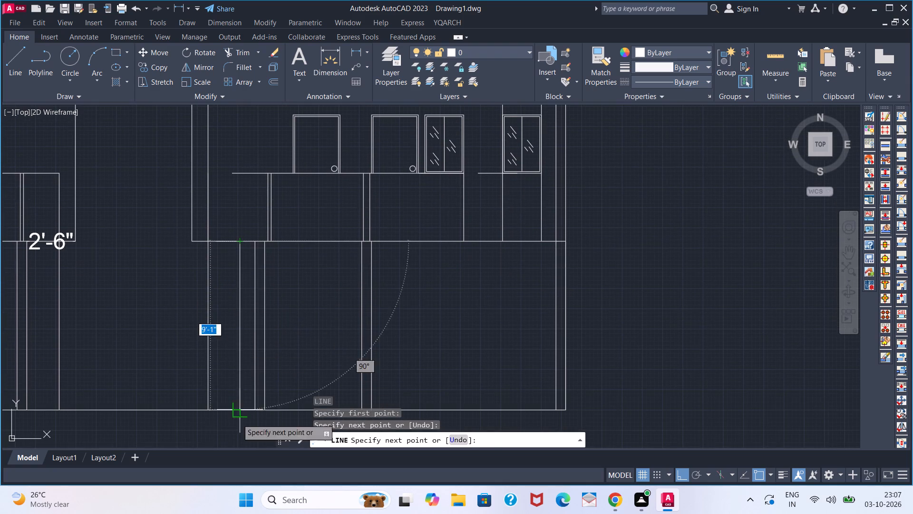
{"action": "left_click", "coordinate": [237, 435]}
{"action": "key", "text": "space"}
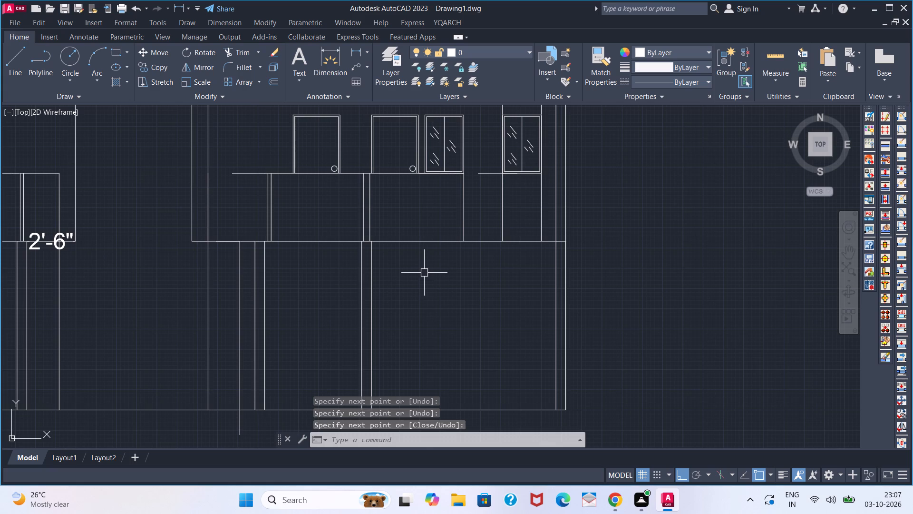
Select the right wing's elements on all storeys and move them from the innermost ground column's foot to the 2'-6" guide line.
{"action": "left_click", "coordinate": [546, 197]}
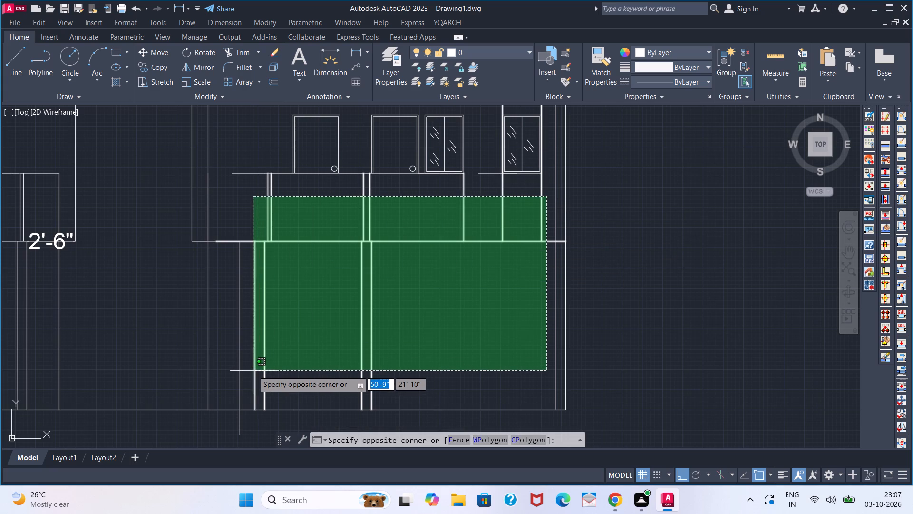
{"action": "left_click", "coordinate": [251, 371]}
{"action": "middle_click_drag", "start_coordinate": [330, 277], "coordinate": [299, 412]}
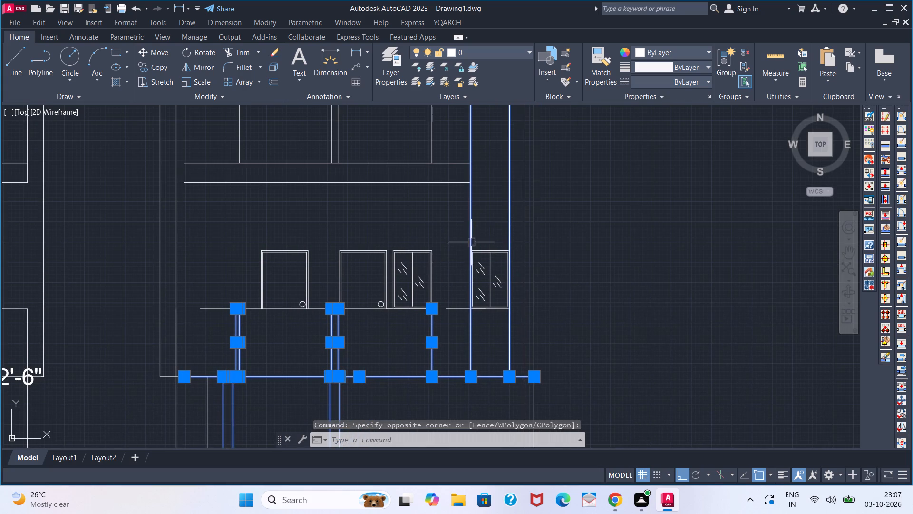
{"action": "left_click", "coordinate": [492, 228]}
{"action": "left_click", "coordinate": [254, 283]}
{"action": "middle_click_drag", "start_coordinate": [313, 195], "coordinate": [307, 231]}
{"action": "left_click_drag", "start_coordinate": [300, 237], "coordinate": [183, 360]}
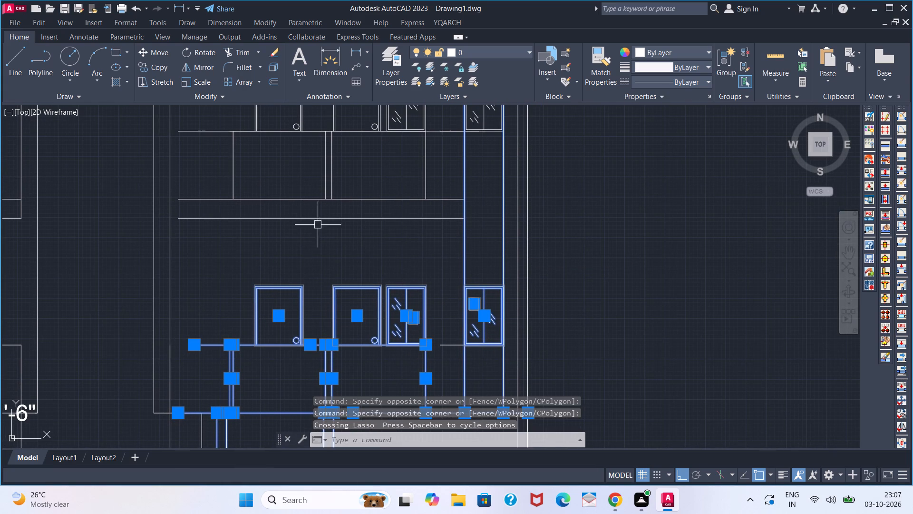
{"action": "middle_click_drag", "start_coordinate": [420, 268], "coordinate": [409, 345]}
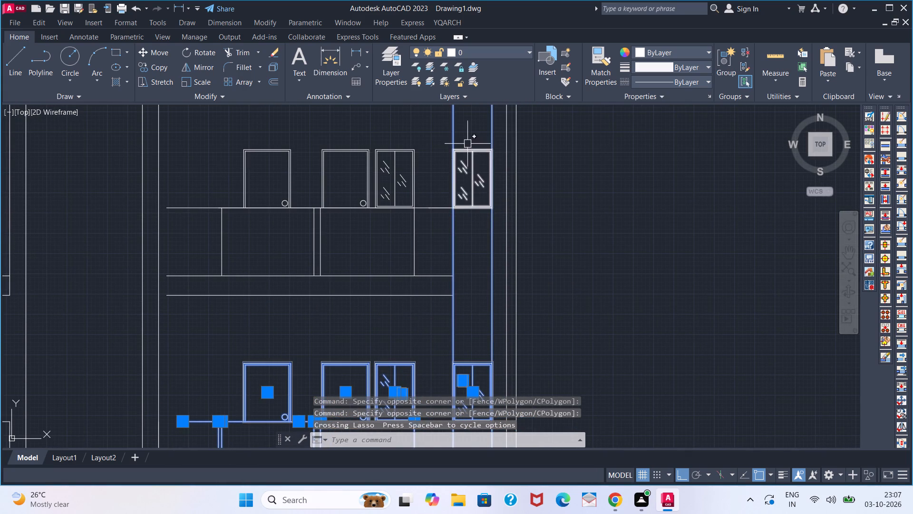
{"action": "left_click", "coordinate": [468, 140]}
{"action": "left_click", "coordinate": [194, 338]}
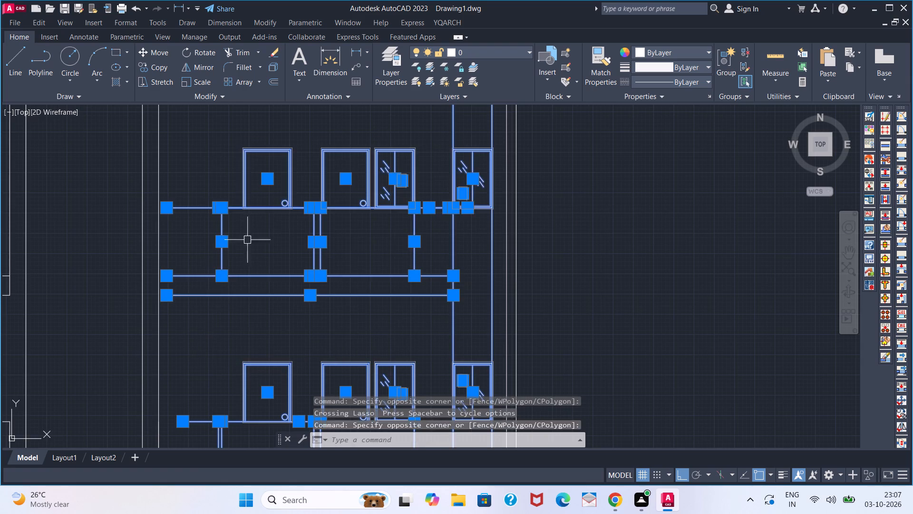
{"action": "middle_click_drag", "start_coordinate": [269, 232], "coordinate": [221, 494]}
{"action": "left_click", "coordinate": [426, 196]}
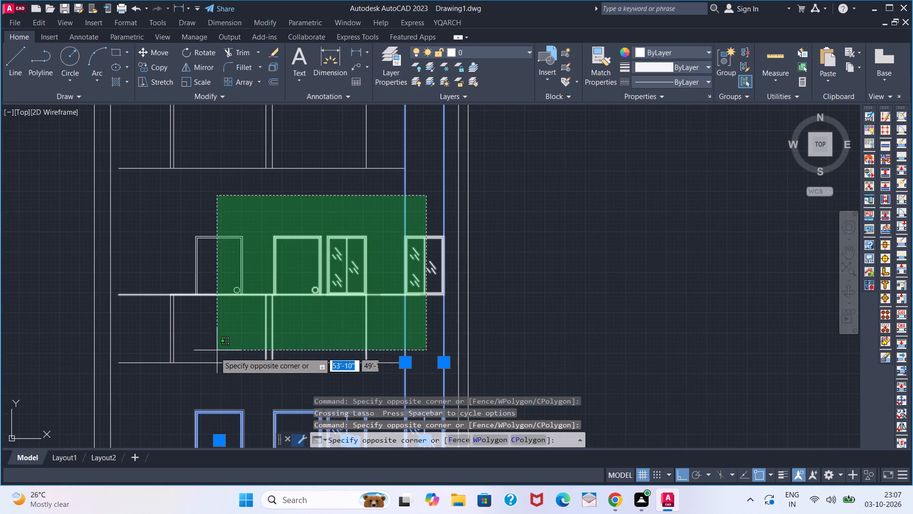
{"action": "left_click", "coordinate": [155, 378]}
{"action": "middle_click_drag", "start_coordinate": [294, 192], "coordinate": [265, 362]}
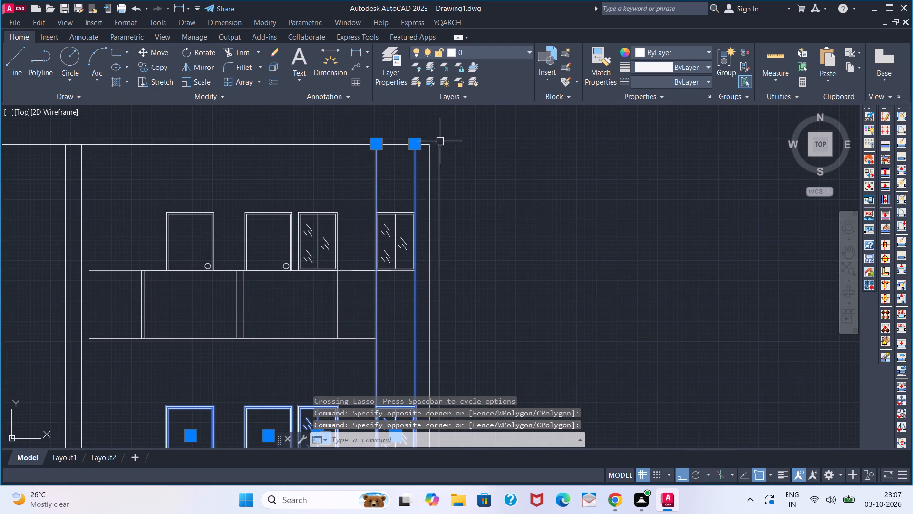
{"action": "left_click_drag", "start_coordinate": [402, 178], "coordinate": [399, 184]}
{"action": "left_click", "coordinate": [129, 366]}
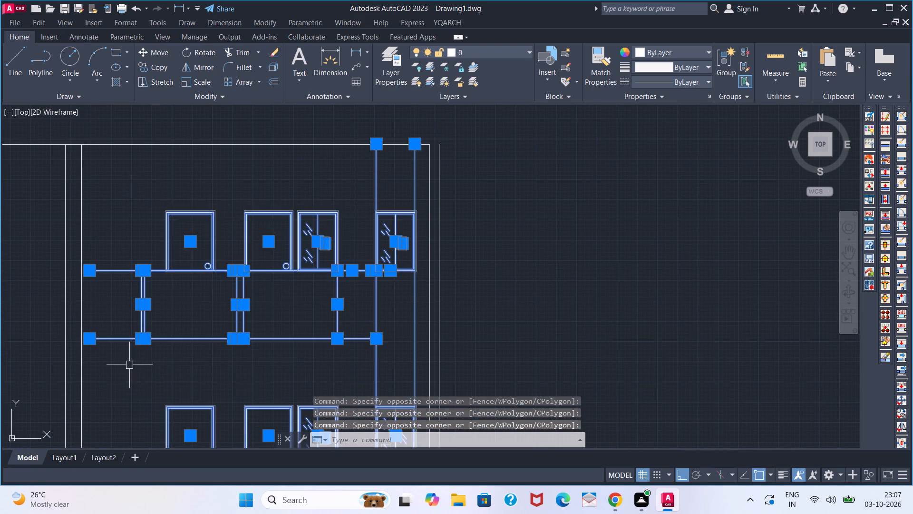
{"action": "scroll", "coordinate": [136, 356], "scroll_direction": "down", "scroll_amount": 2}
{"action": "middle_click_drag", "start_coordinate": [137, 359], "coordinate": [188, 109]}
{"action": "scroll", "coordinate": [148, 490], "scroll_direction": "up", "scroll_amount": 3}
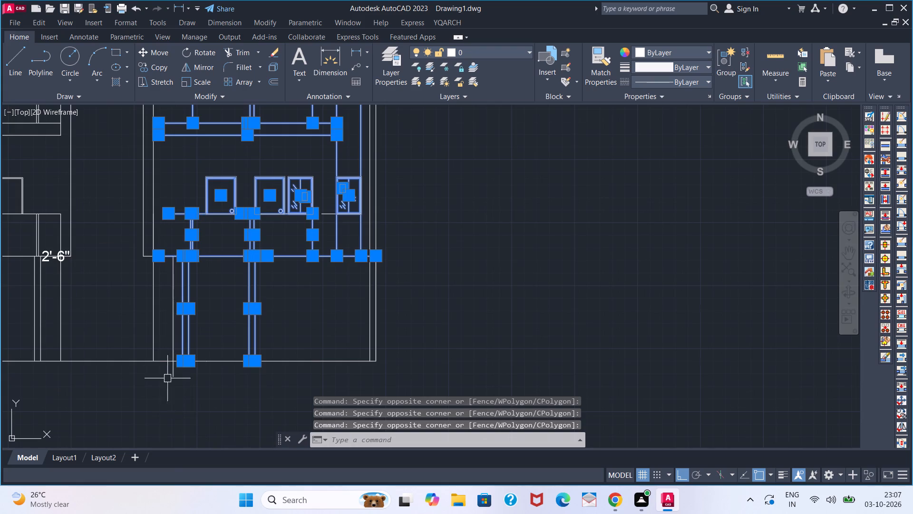
{"action": "scroll", "coordinate": [165, 366], "scroll_direction": "up", "scroll_amount": 3}
{"action": "key", "text": "m"}
{"action": "key", "text": "Return"}
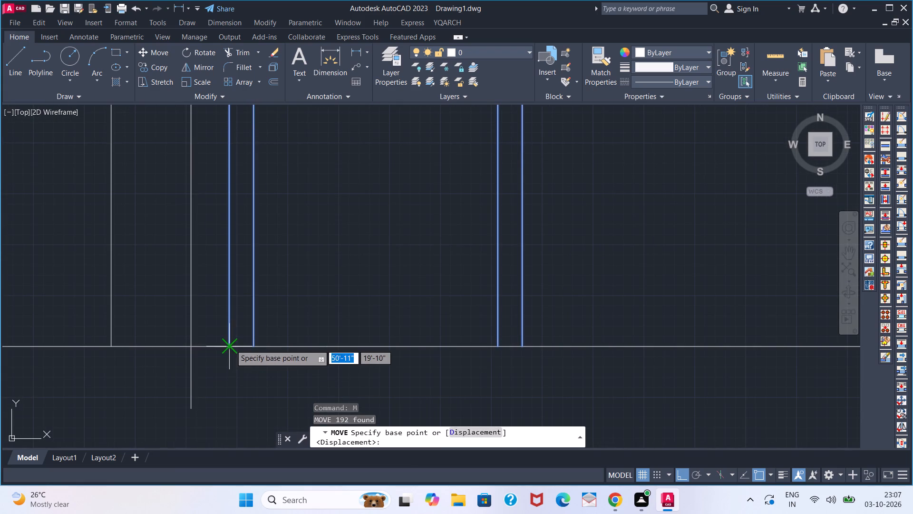
{"action": "left_click", "coordinate": [231, 345]}
{"action": "left_click", "coordinate": [195, 345]}
Delete the vertical guide line that runs past the ground line beside the central bay.
{"action": "key", "text": "space"}
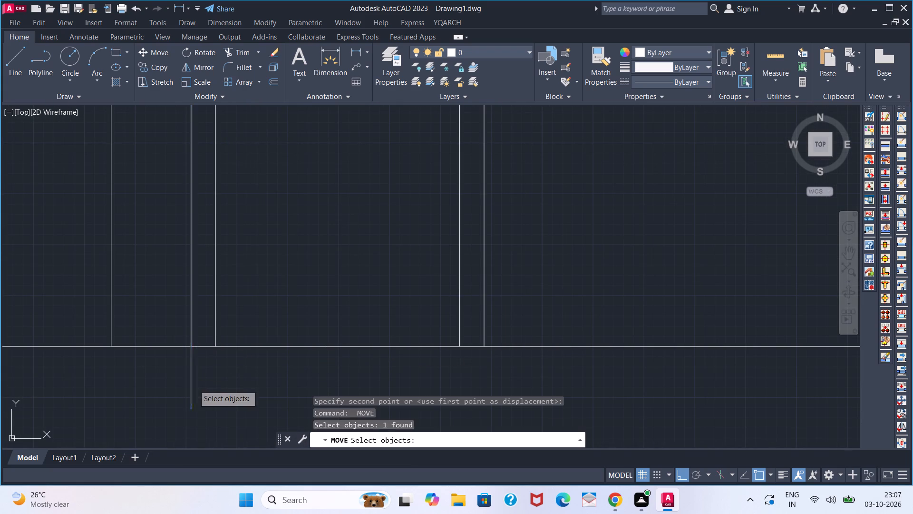
{"action": "left_click", "coordinate": [194, 385]}
{"action": "key", "text": "Escape"}
{"action": "left_click", "coordinate": [190, 391]}
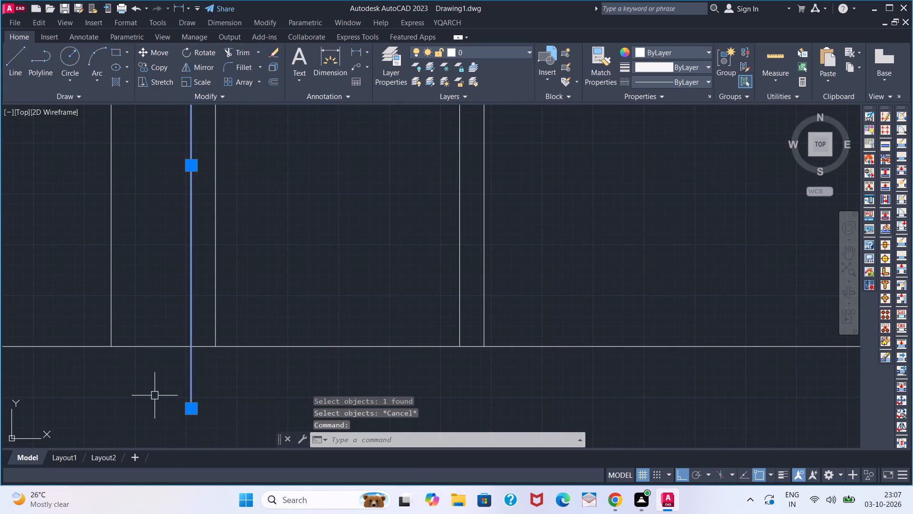
{"action": "key", "text": "Delete"}
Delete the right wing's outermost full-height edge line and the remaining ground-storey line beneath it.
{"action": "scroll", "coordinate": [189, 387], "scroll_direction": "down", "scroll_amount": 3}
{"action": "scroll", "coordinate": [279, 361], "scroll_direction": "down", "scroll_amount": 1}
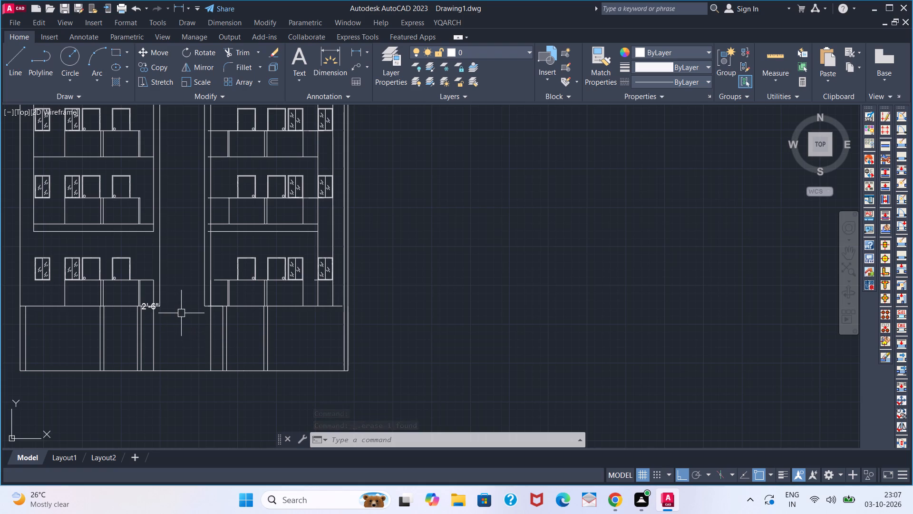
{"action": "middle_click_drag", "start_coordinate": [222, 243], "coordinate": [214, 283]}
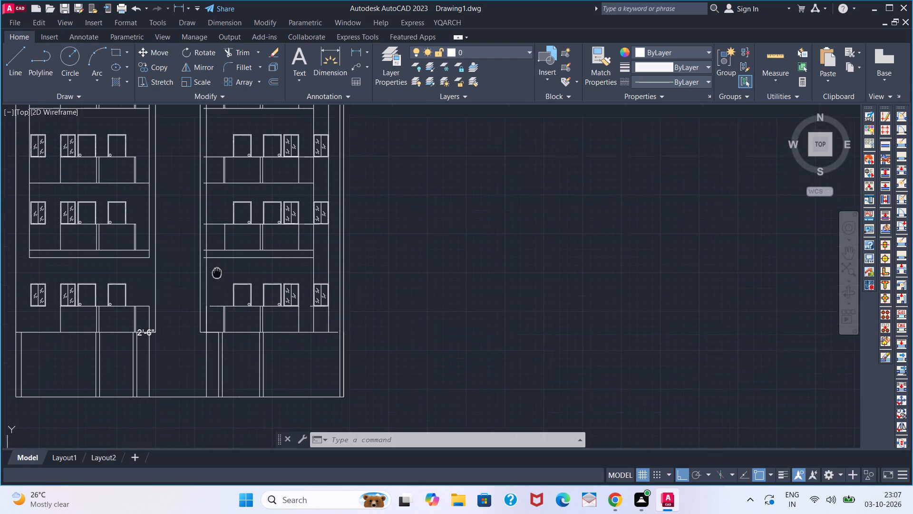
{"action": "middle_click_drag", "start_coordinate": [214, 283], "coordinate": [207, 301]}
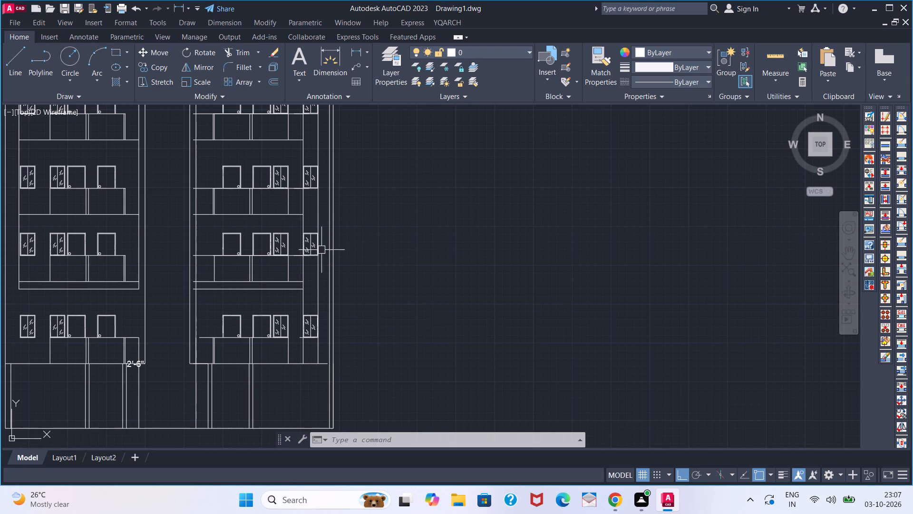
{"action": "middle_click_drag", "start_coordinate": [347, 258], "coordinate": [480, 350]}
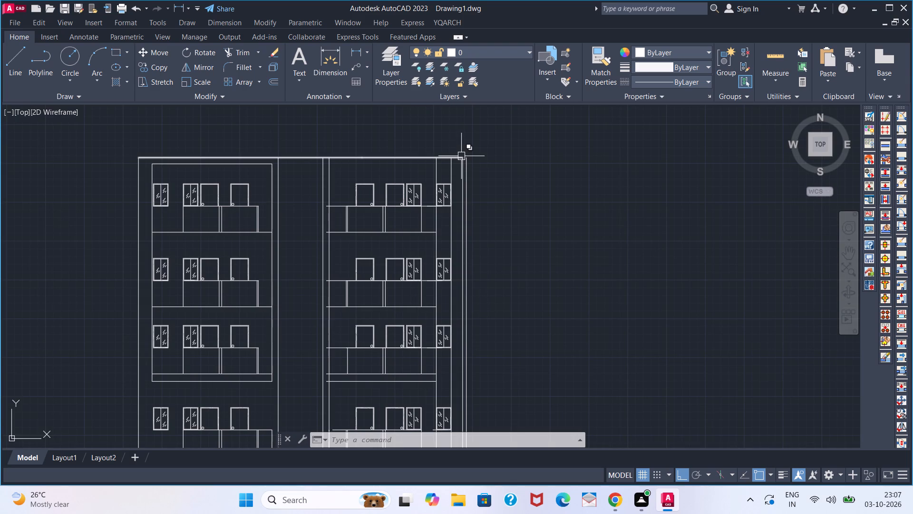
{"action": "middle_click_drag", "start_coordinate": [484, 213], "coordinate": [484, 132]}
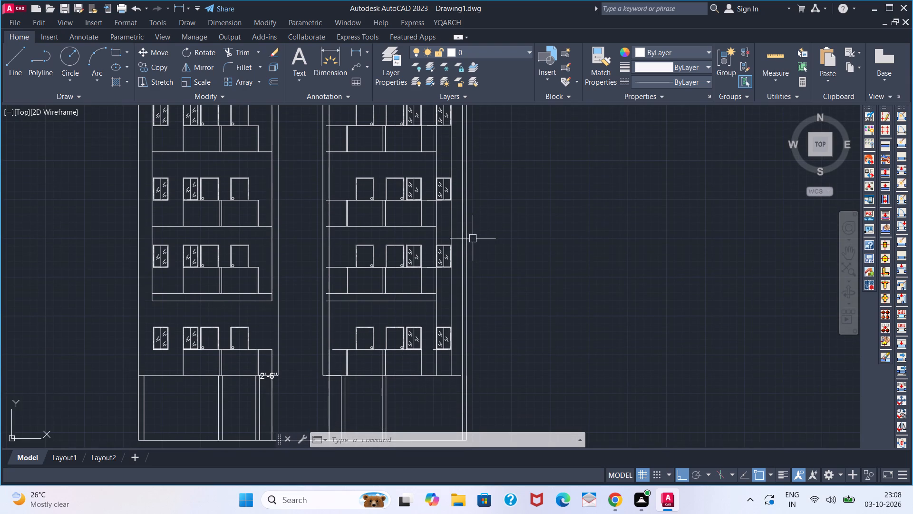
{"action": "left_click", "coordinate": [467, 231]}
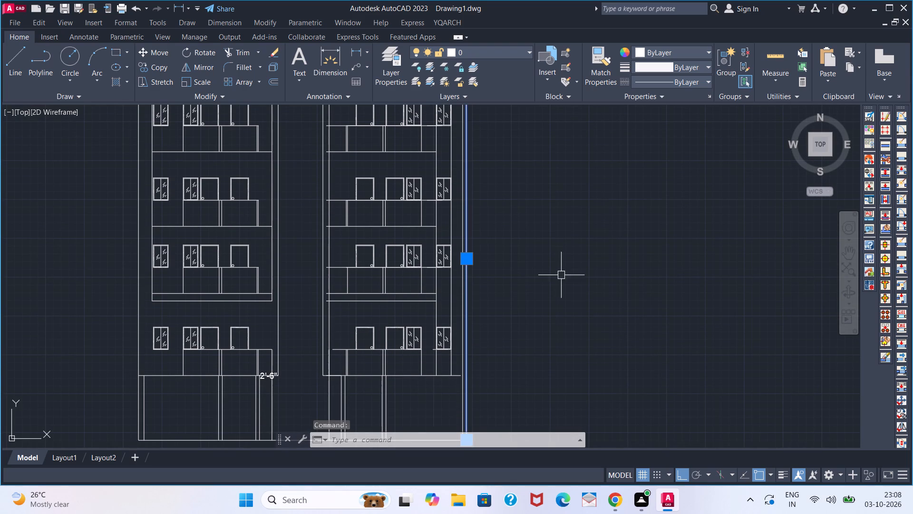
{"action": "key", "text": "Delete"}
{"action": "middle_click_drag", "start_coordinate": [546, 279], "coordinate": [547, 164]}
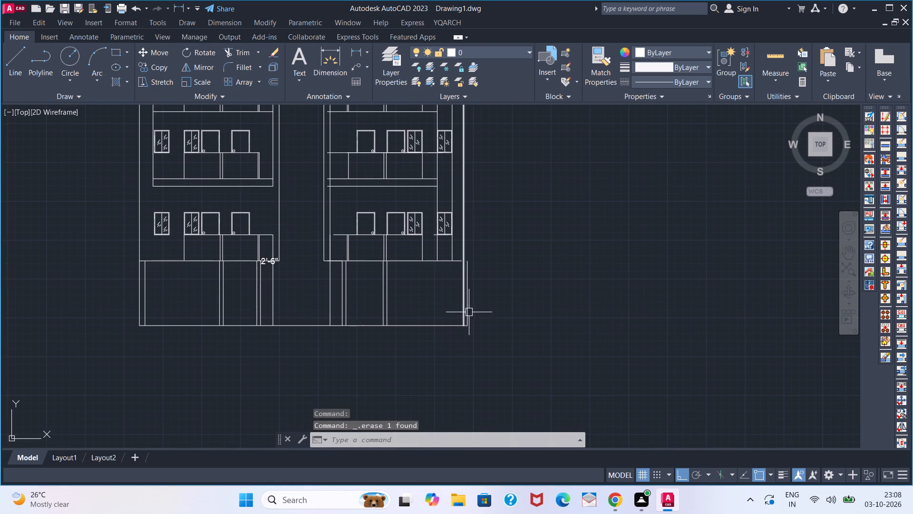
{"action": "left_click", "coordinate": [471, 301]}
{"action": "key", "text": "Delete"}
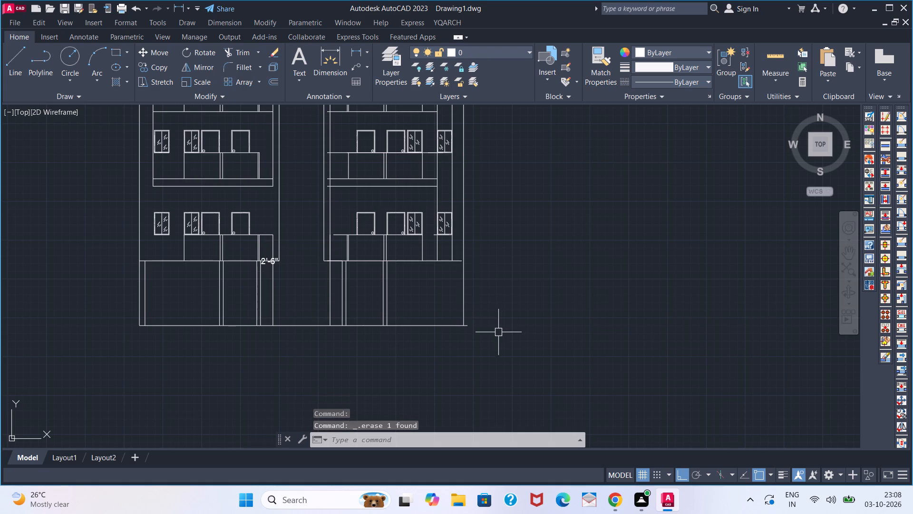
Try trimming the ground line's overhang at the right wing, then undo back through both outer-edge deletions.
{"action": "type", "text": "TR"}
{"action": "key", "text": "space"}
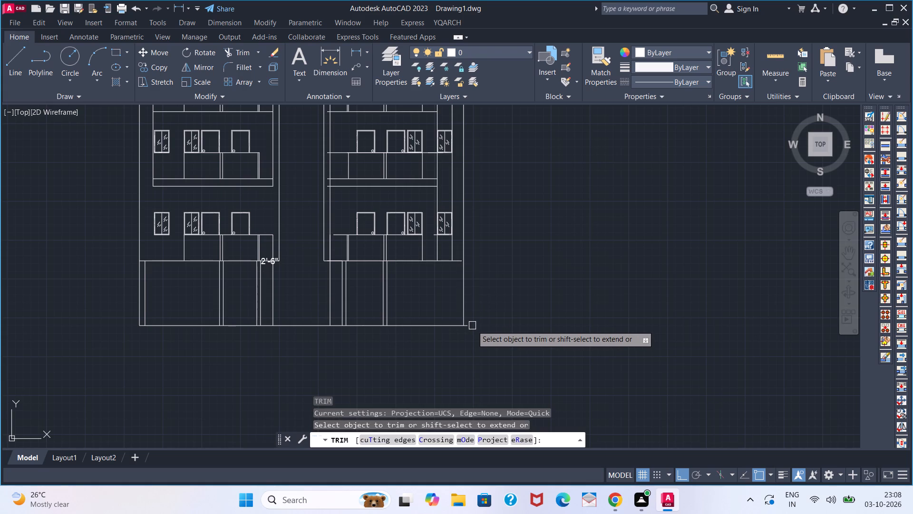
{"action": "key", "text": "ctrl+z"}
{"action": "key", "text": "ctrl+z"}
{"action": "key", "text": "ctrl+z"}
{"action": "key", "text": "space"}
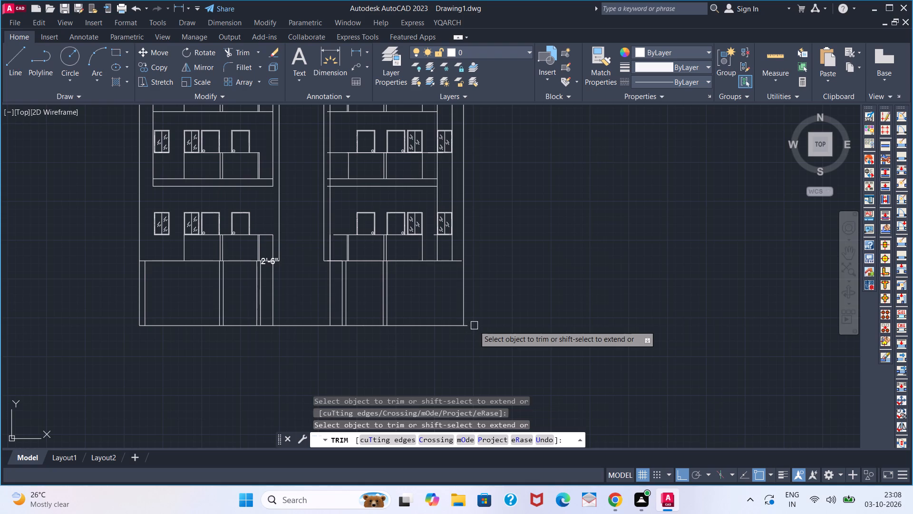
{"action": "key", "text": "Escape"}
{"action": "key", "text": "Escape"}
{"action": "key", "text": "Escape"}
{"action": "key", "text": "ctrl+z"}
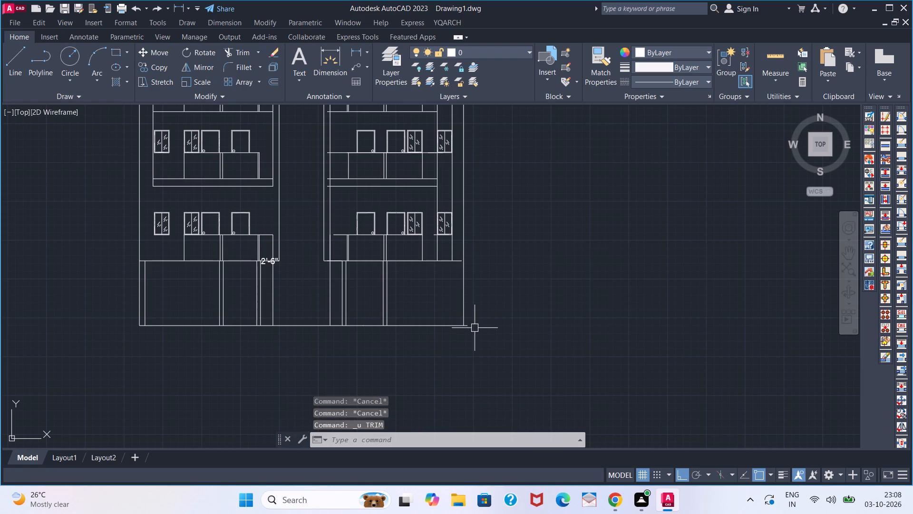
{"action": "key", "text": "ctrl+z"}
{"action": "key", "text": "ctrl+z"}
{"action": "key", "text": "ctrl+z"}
Extend the floor line above the ground storey to the right wing's outermost edge.
{"action": "scroll", "coordinate": [497, 339], "scroll_direction": "down", "scroll_amount": 1}
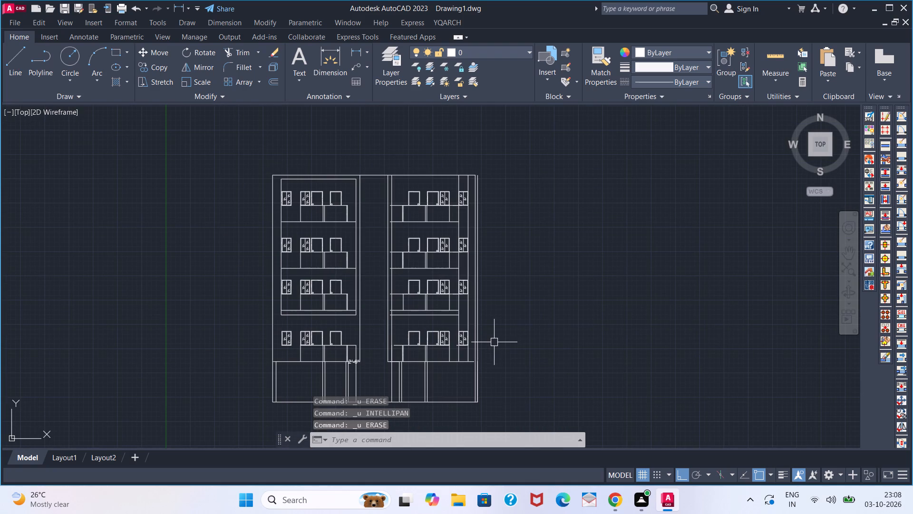
{"action": "scroll", "coordinate": [467, 360], "scroll_direction": "up", "scroll_amount": 1}
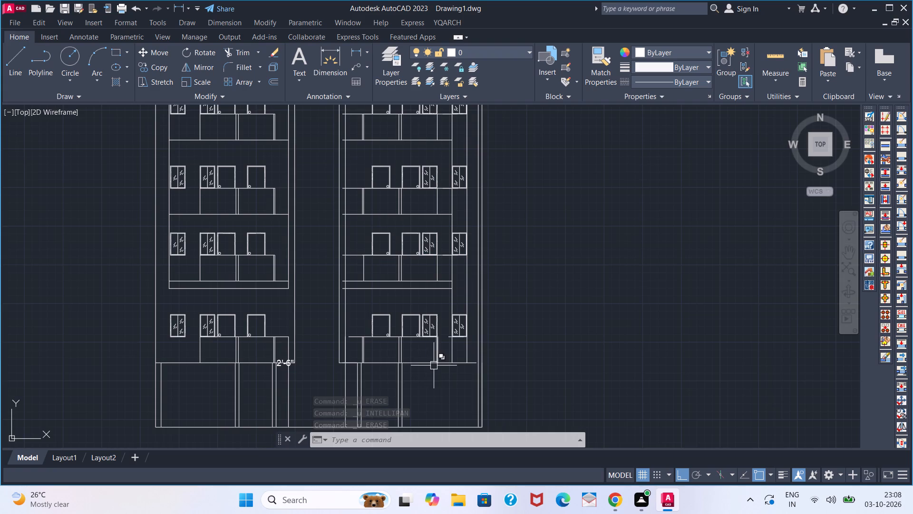
{"action": "middle_click_drag", "start_coordinate": [435, 365], "coordinate": [446, 357]}
{"action": "middle_click_drag", "start_coordinate": [449, 355], "coordinate": [460, 346]}
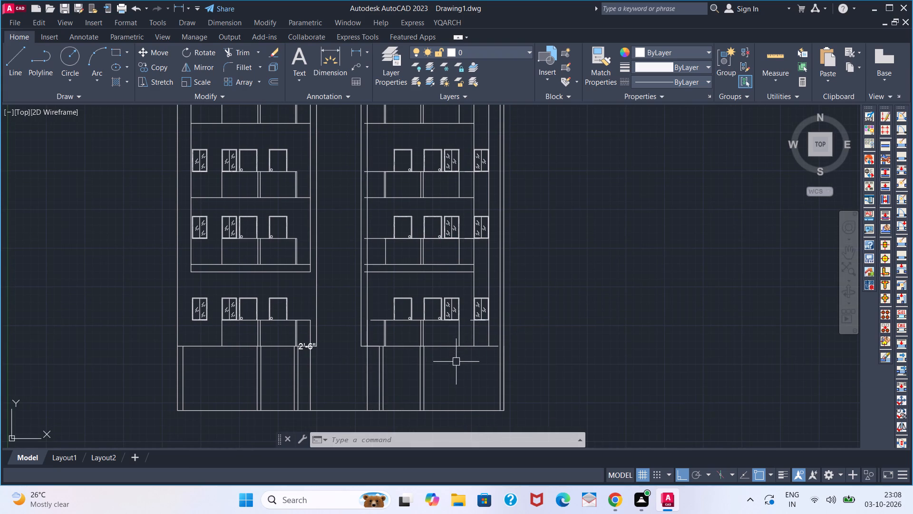
{"action": "type", "text": "EX"}
{"action": "key", "text": "space"}
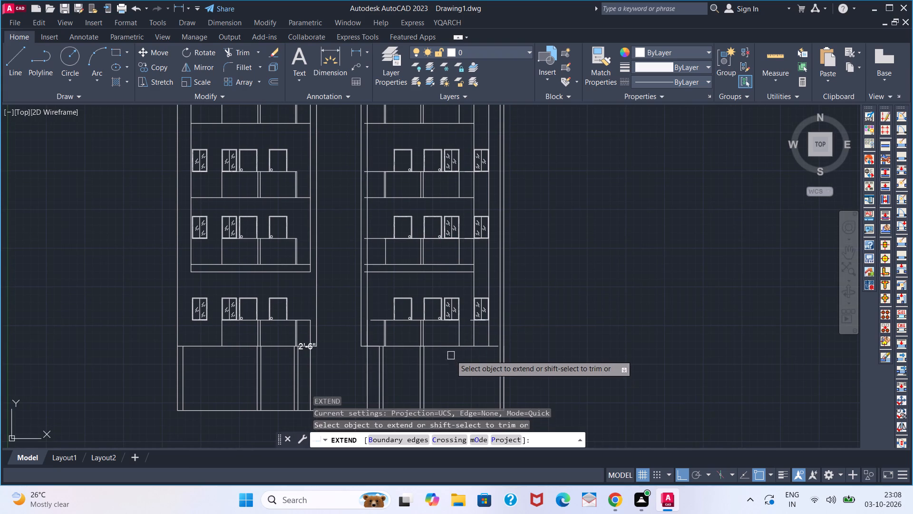
{"action": "left_click", "coordinate": [482, 347]}
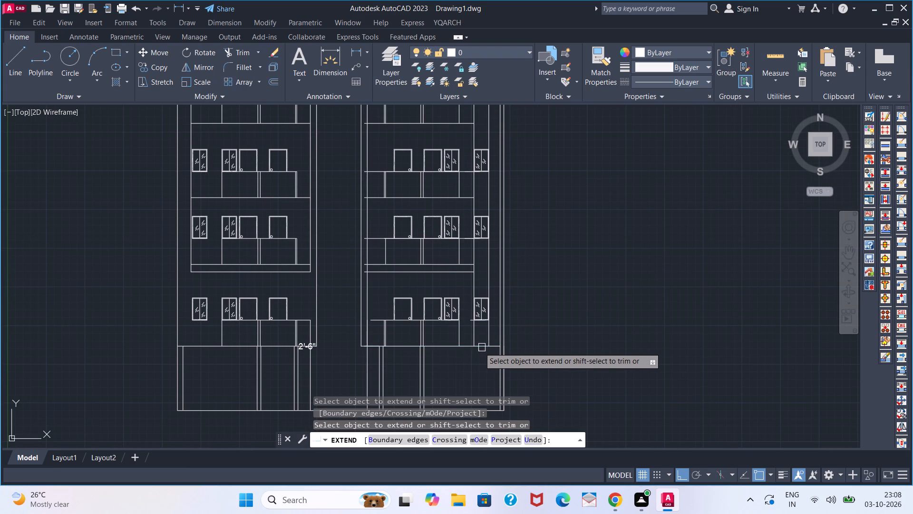
{"action": "left_click", "coordinate": [494, 347]}
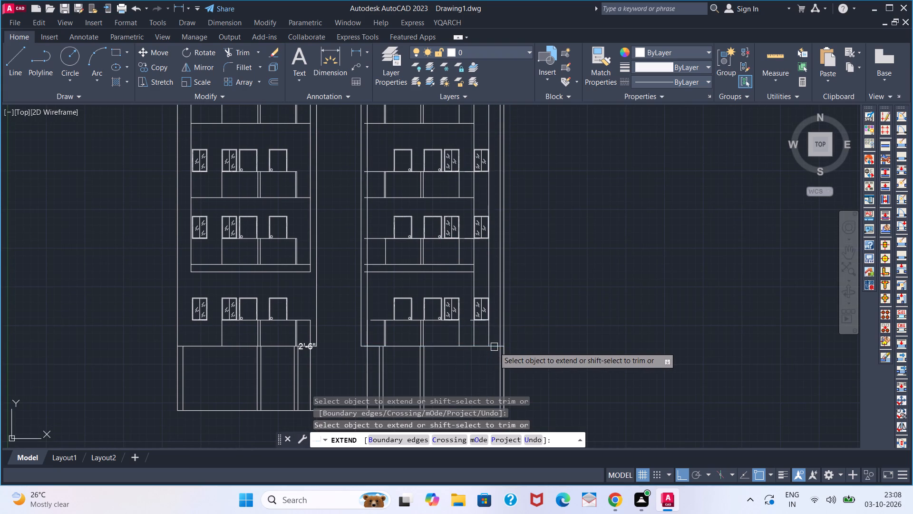
{"action": "key", "text": "space"}
Trim the right wing's inner outer-edge line above the ground-storey floor line, keeping the part that forms the ground column.
{"action": "key", "text": "t"}
{"action": "type", "text": "R"}
{"action": "key", "text": "space"}
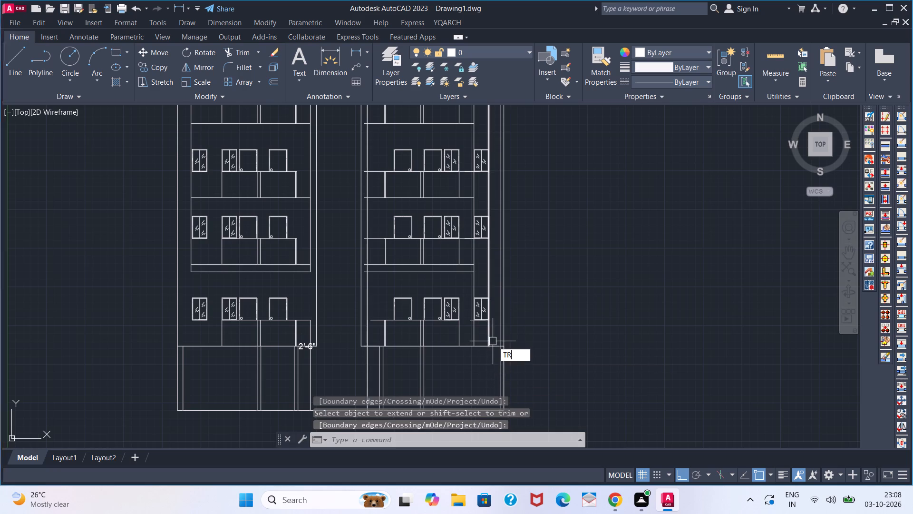
{"action": "left_click", "coordinate": [499, 336]}
{"action": "key", "text": "space"}
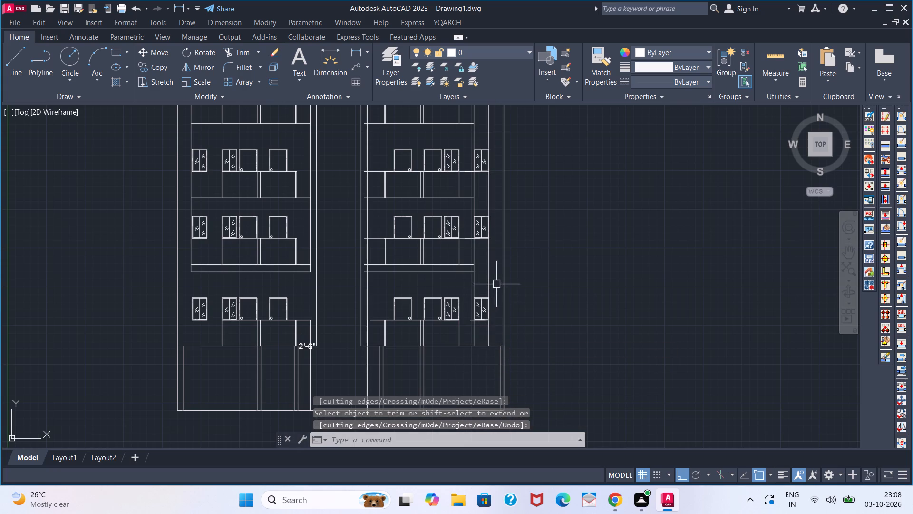
Add a linear dimension between the left wing's upper-storey frame, at its lower outer corner, and the building's outer edge.
{"action": "middle_click_drag", "start_coordinate": [495, 290], "coordinate": [451, 341]}
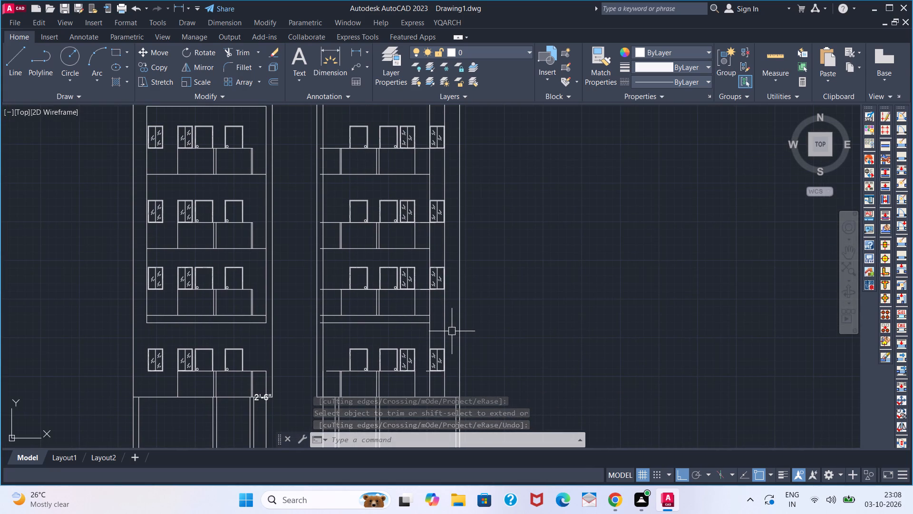
{"action": "left_click", "coordinate": [358, 51]}
{"action": "left_click", "coordinate": [140, 326]}
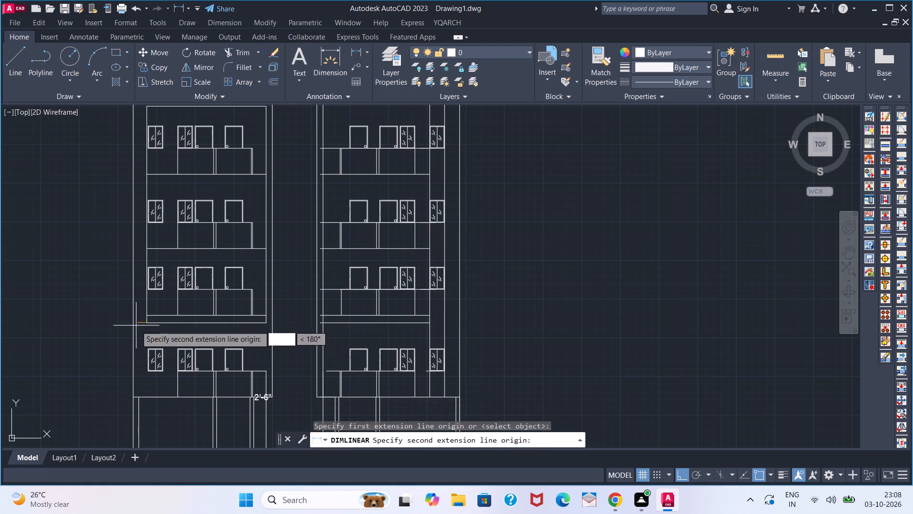
{"action": "left_click", "coordinate": [131, 326]}
{"action": "left_click", "coordinate": [97, 333]}
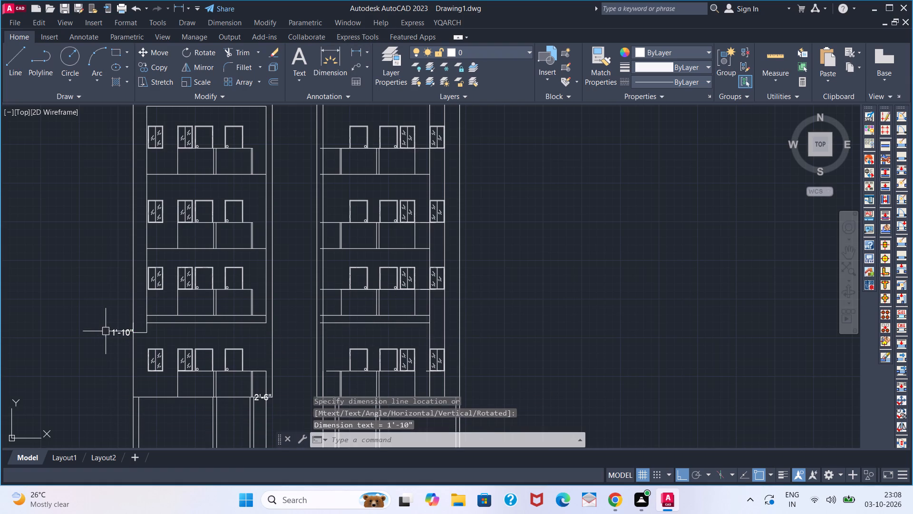
{"action": "scroll", "coordinate": [448, 305], "scroll_direction": "up", "scroll_amount": 1}
{"action": "scroll", "coordinate": [460, 306], "scroll_direction": "down", "scroll_amount": 1}
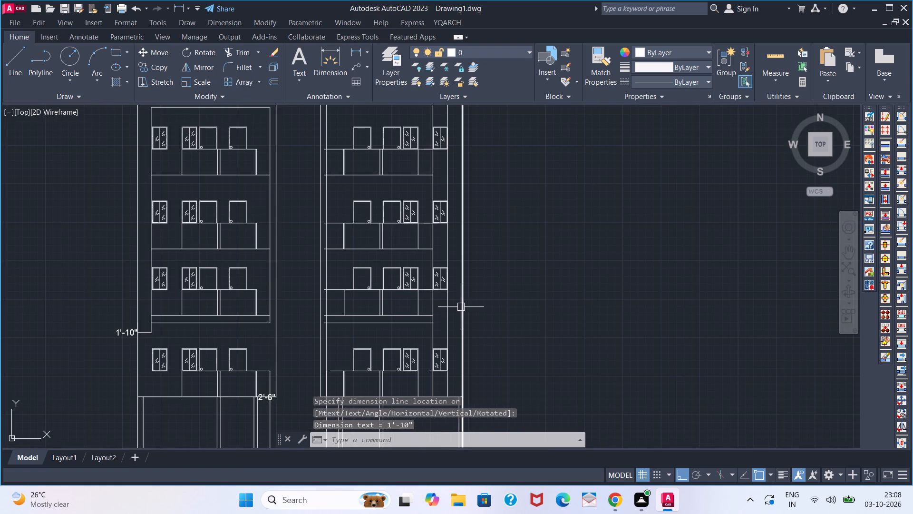
Draw a 1'10" horizontal line inward from the right wing's outer edge, level with the lower slab line above the lowest windows.
{"action": "middle_click_drag", "start_coordinate": [465, 336], "coordinate": [457, 250]}
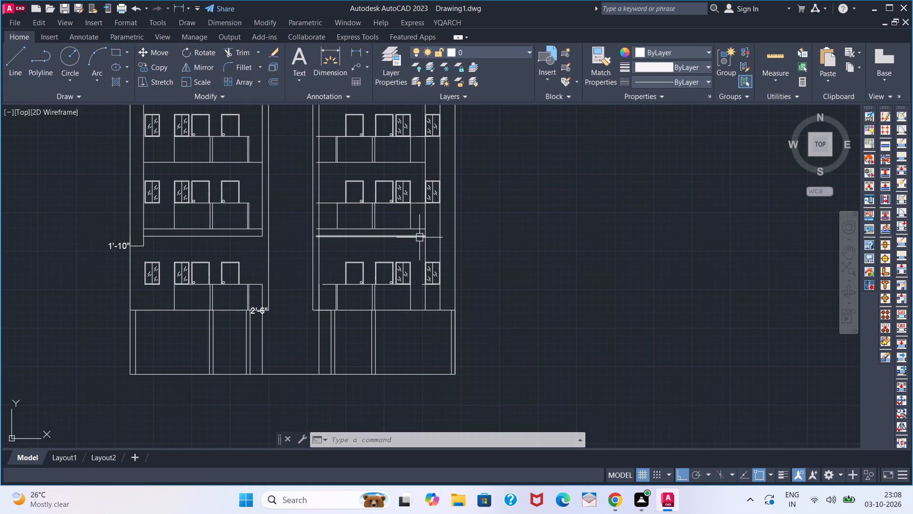
{"action": "scroll", "coordinate": [419, 237], "scroll_direction": "up", "scroll_amount": 2}
{"action": "key", "text": "l"}
{"action": "key", "text": "Return"}
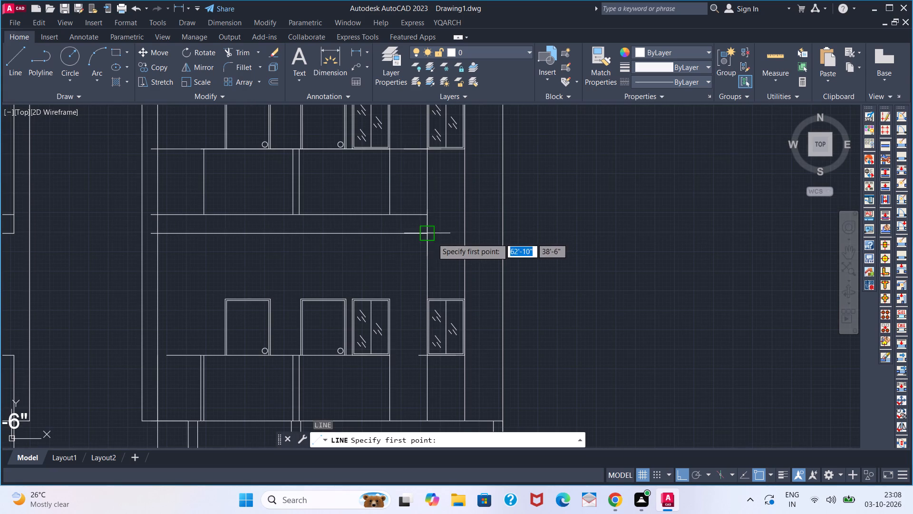
{"action": "left_click", "coordinate": [501, 237]}
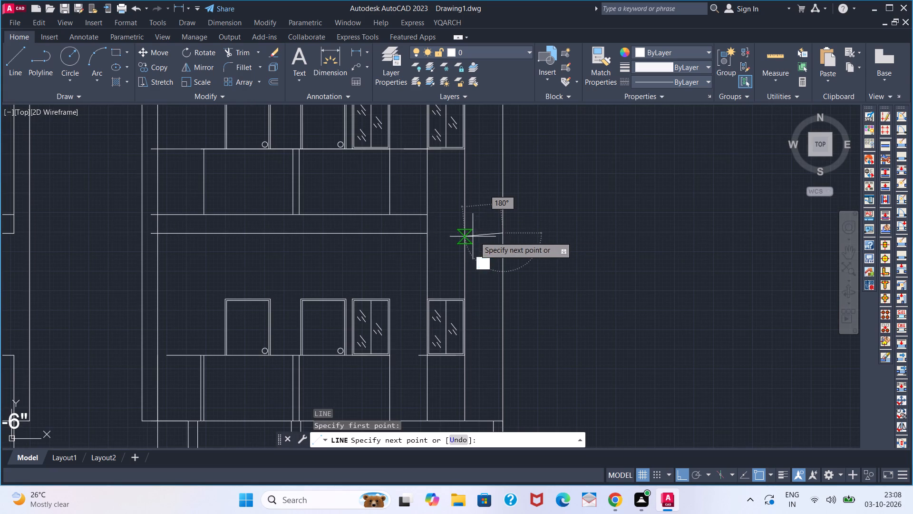
{"action": "type", "text": "1'10"}
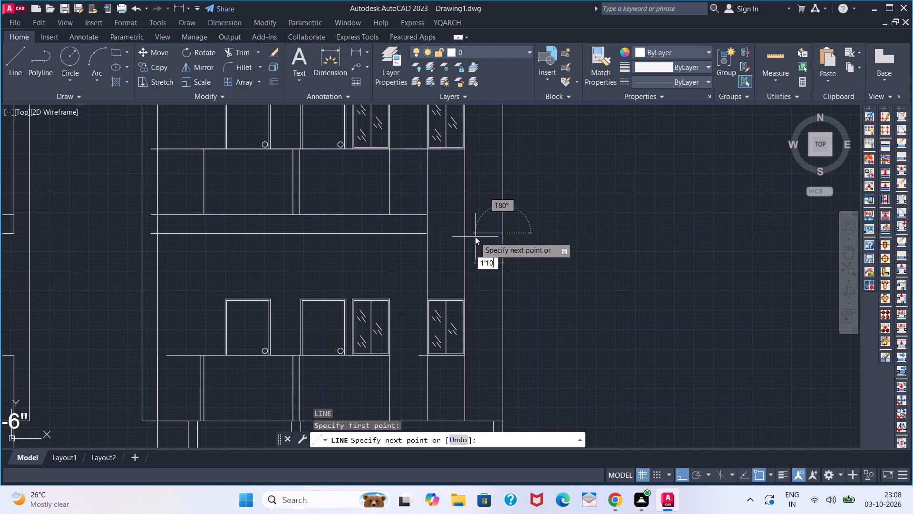
{"action": "key", "text": "Return"}
{"action": "key", "text": "space"}
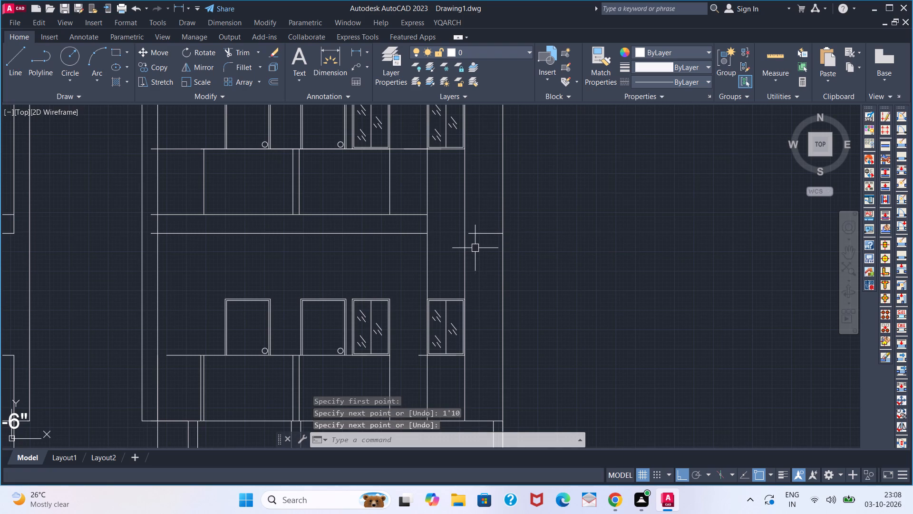
Delete the right wing's two vertical lines running along both sides of its outermost window column.
{"action": "scroll", "coordinate": [475, 247], "scroll_direction": "down", "scroll_amount": 1}
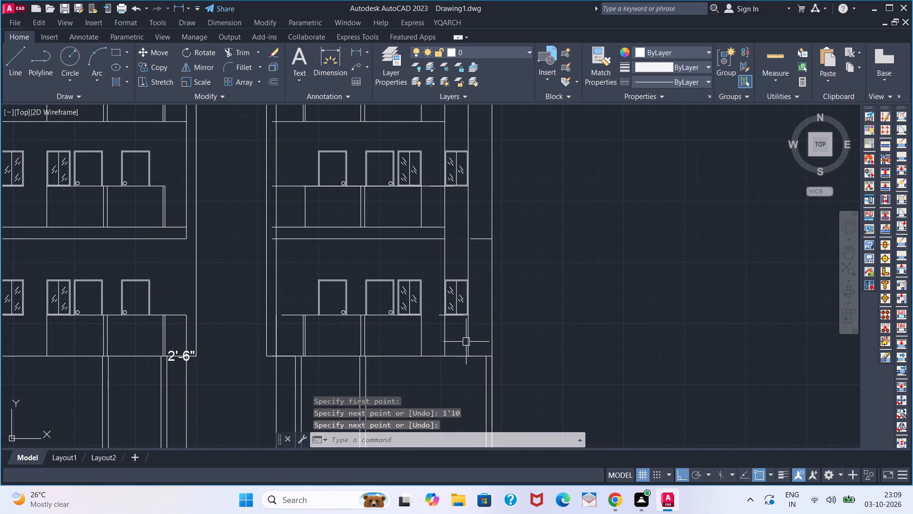
{"action": "left_click", "coordinate": [470, 337]}
{"action": "left_click", "coordinate": [444, 342]}
{"action": "key", "text": "Delete"}
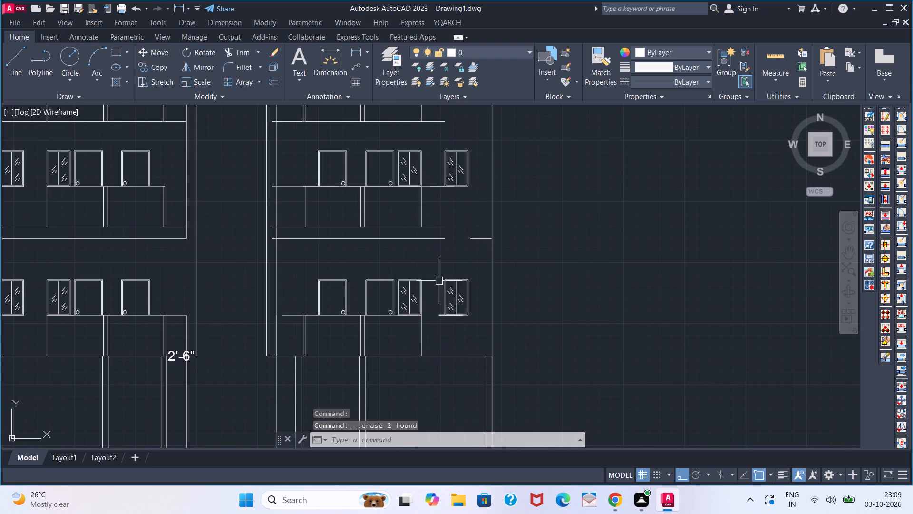
Extend the pair of slab lines above the right wing's lowest window row to the wing's outer edge.
{"action": "middle_click_drag", "start_coordinate": [466, 217], "coordinate": [463, 227]}
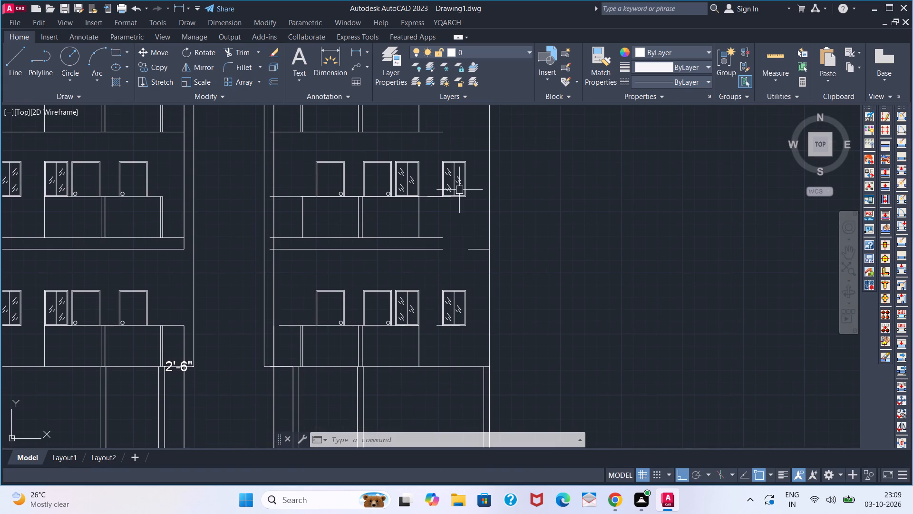
{"action": "scroll", "coordinate": [459, 188], "scroll_direction": "down", "scroll_amount": 1}
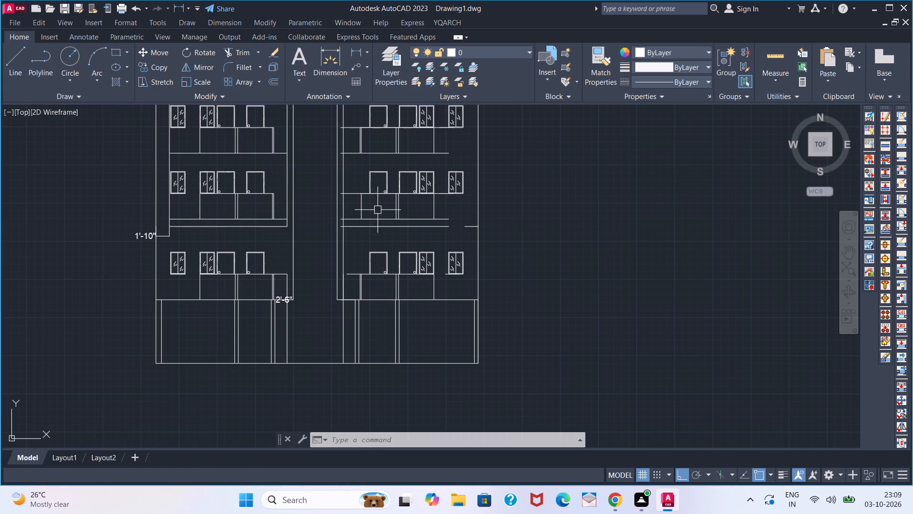
{"action": "middle_click_drag", "start_coordinate": [426, 186], "coordinate": [451, 207]}
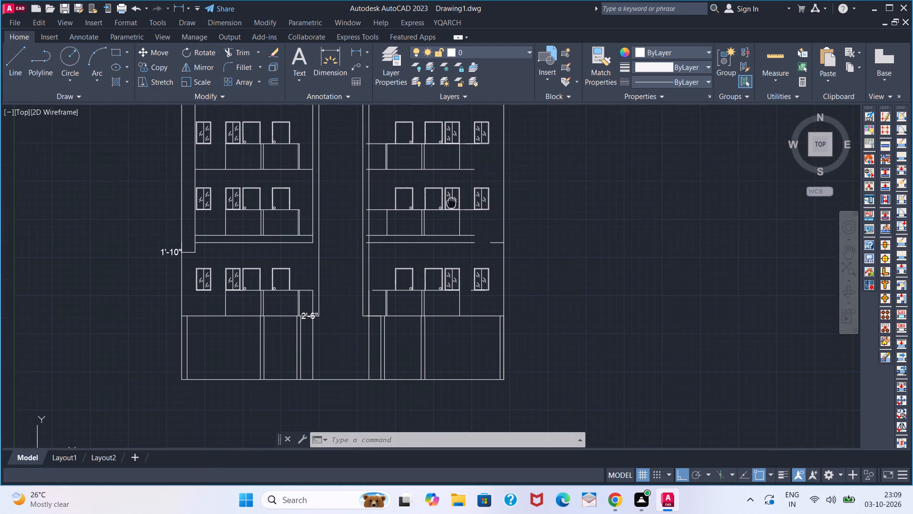
{"action": "middle_click_drag", "start_coordinate": [451, 207], "coordinate": [439, 240]}
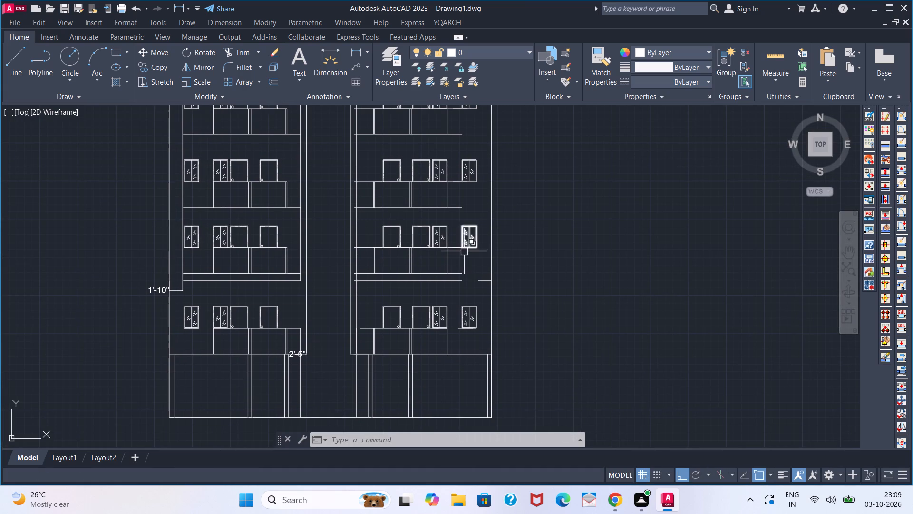
{"action": "scroll", "coordinate": [457, 265], "scroll_direction": "up", "scroll_amount": 2}
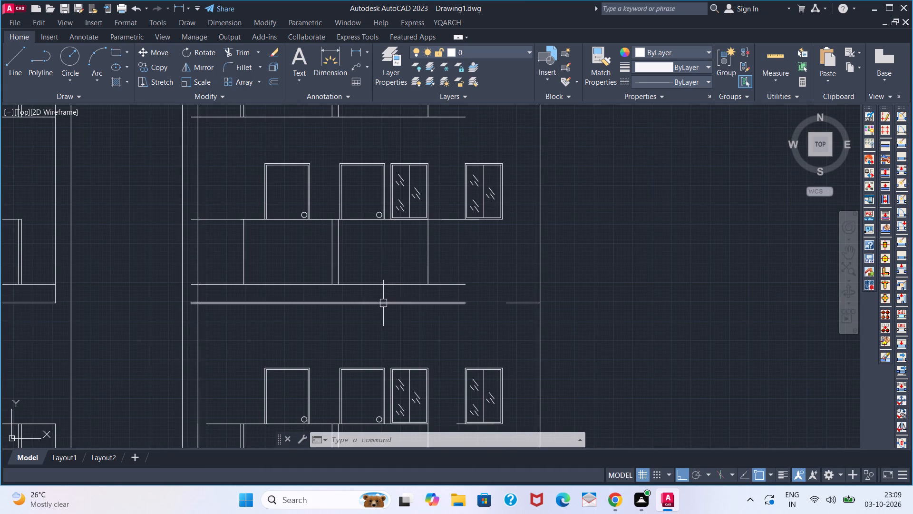
{"action": "type", "text": "EX"}
{"action": "key", "text": "space"}
{"action": "left_click", "coordinate": [392, 303]}
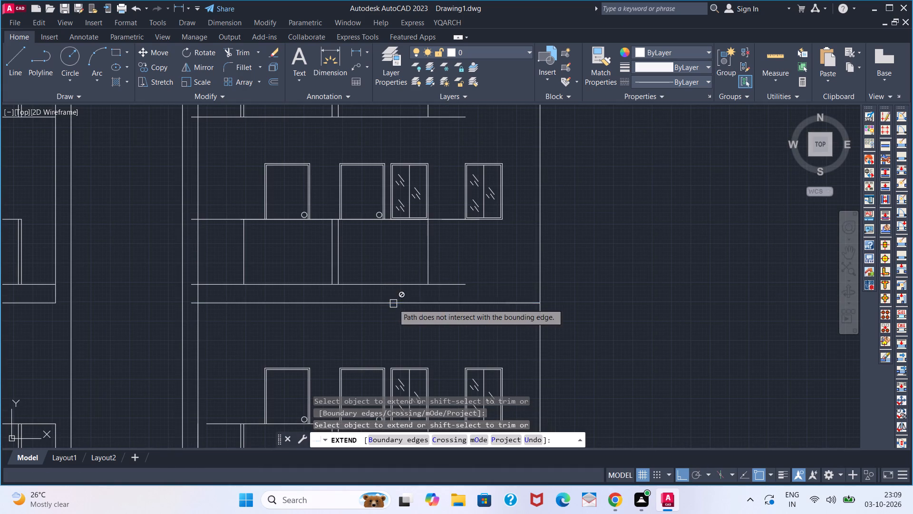
{"action": "left_click", "coordinate": [402, 281]}
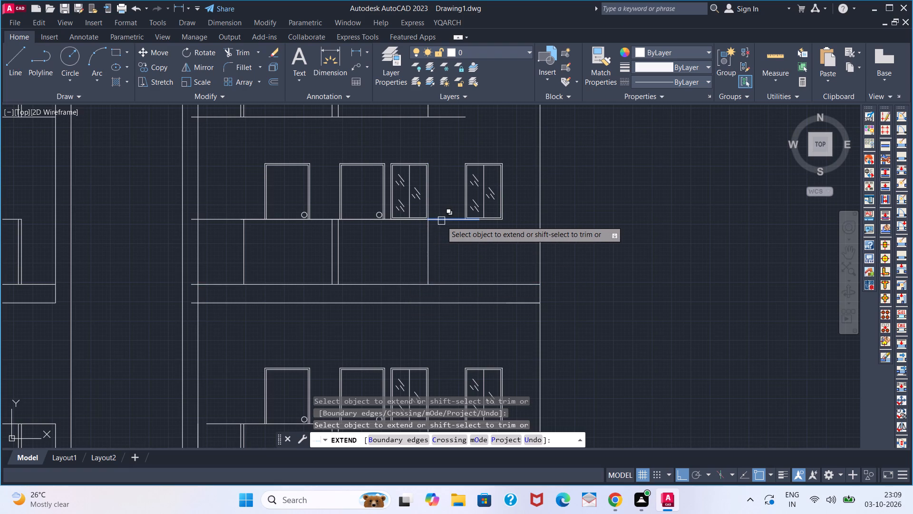
{"action": "key", "text": "Escape"}
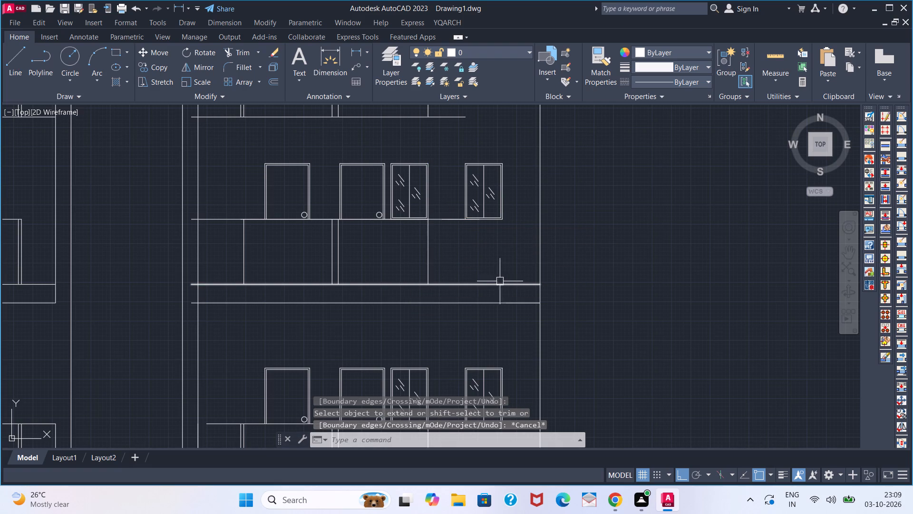
Draw a line 1'10" inward from the right wing's outer edge along the upper slab line, continuing vertically up to the roof line.
{"action": "key", "text": "l"}
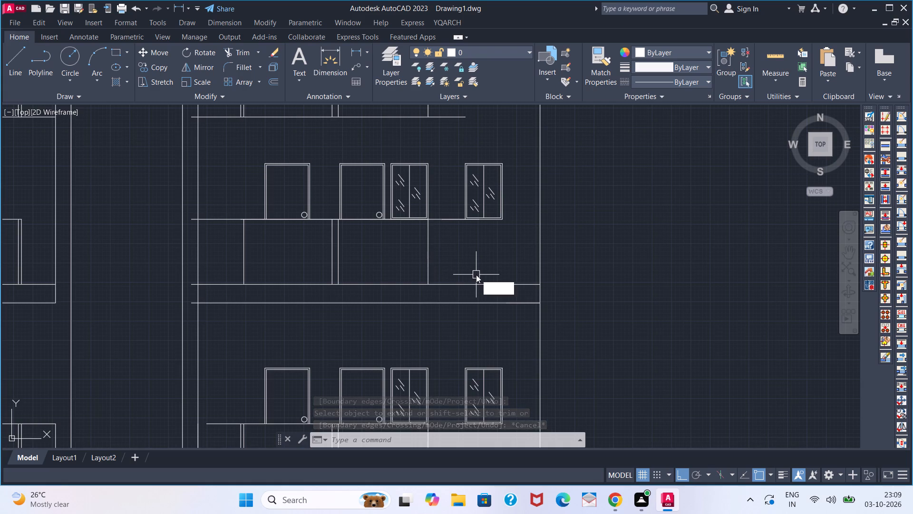
{"action": "key", "text": "Return"}
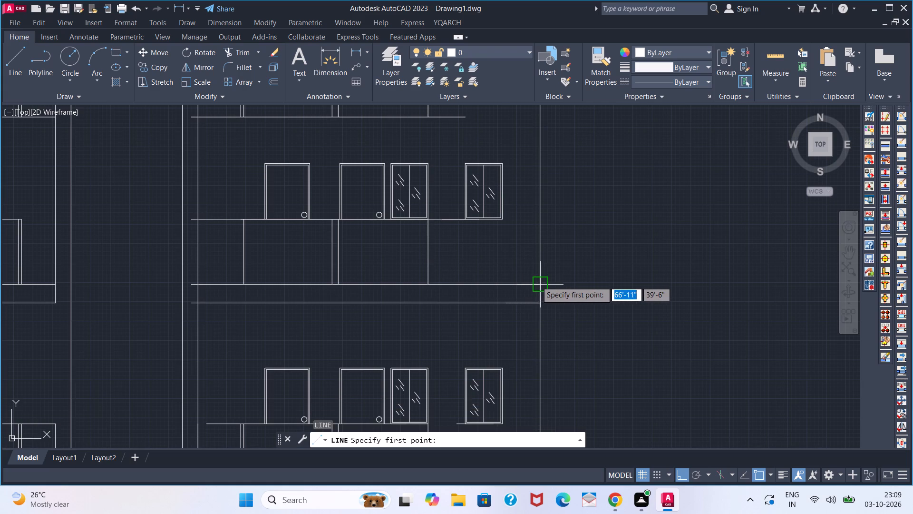
{"action": "left_click", "coordinate": [536, 281]}
{"action": "type", "text": "1'"}
{"action": "type", "text": "10"}
{"action": "key", "text": "Return"}
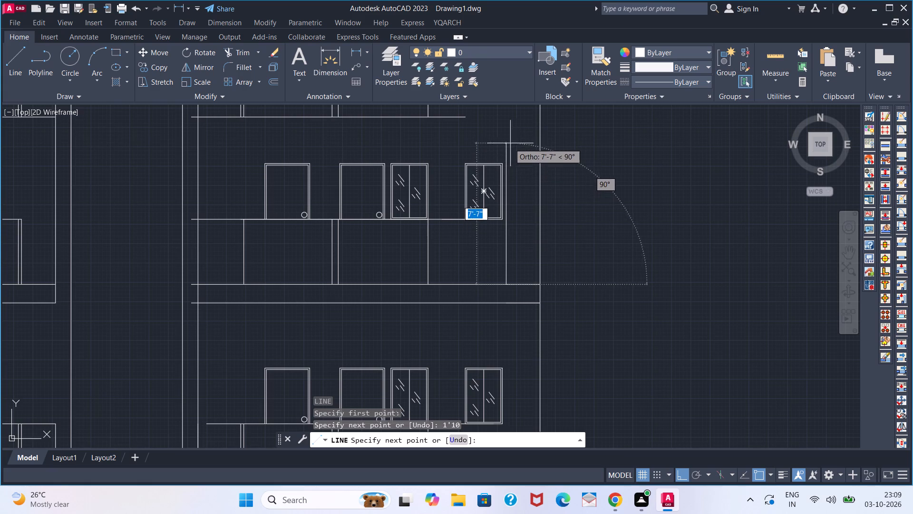
{"action": "scroll", "coordinate": [509, 144], "scroll_direction": "down", "scroll_amount": 2}
{"action": "middle_click_drag", "start_coordinate": [508, 143], "coordinate": [512, 335]}
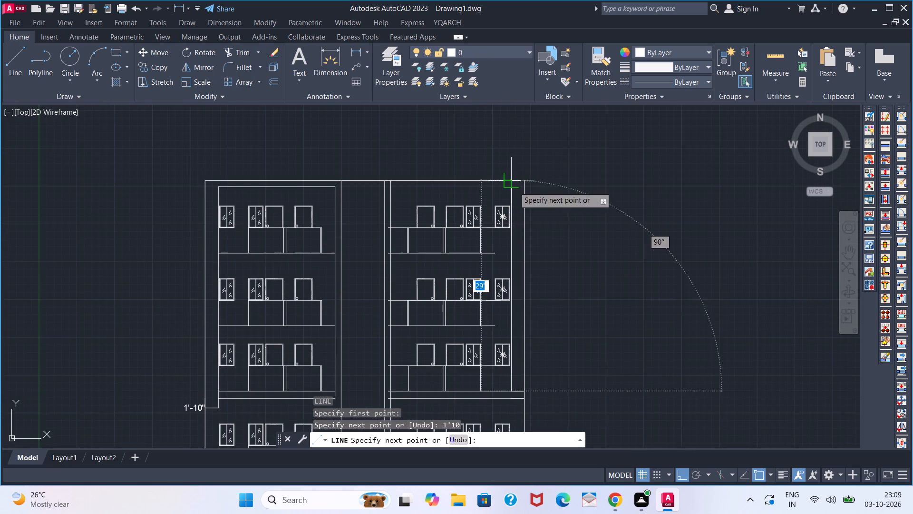
{"action": "scroll", "coordinate": [514, 187], "scroll_direction": "up", "scroll_amount": 1}
{"action": "left_click", "coordinate": [513, 180]}
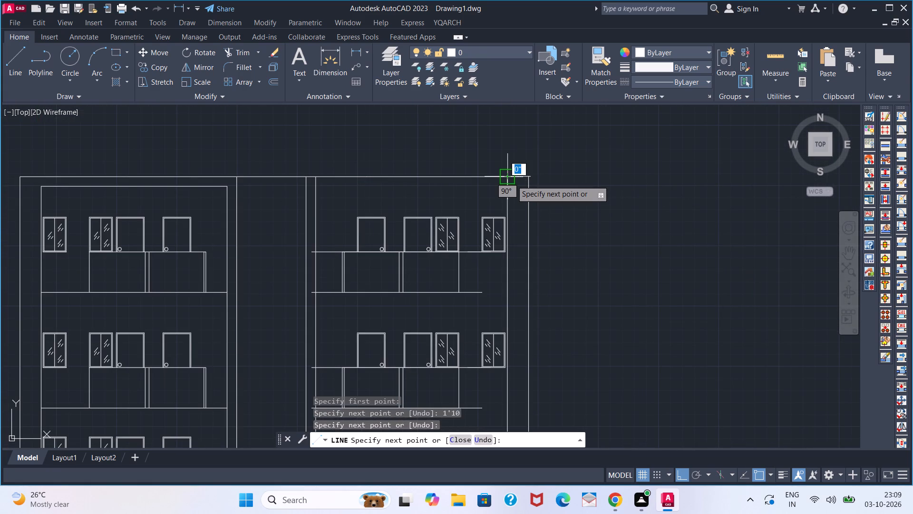
{"action": "key", "text": "space"}
Extend the roof line at the right wing's outer upper corner.
{"action": "key", "text": "e"}
{"action": "type", "text": "X"}
{"action": "key", "text": "space"}
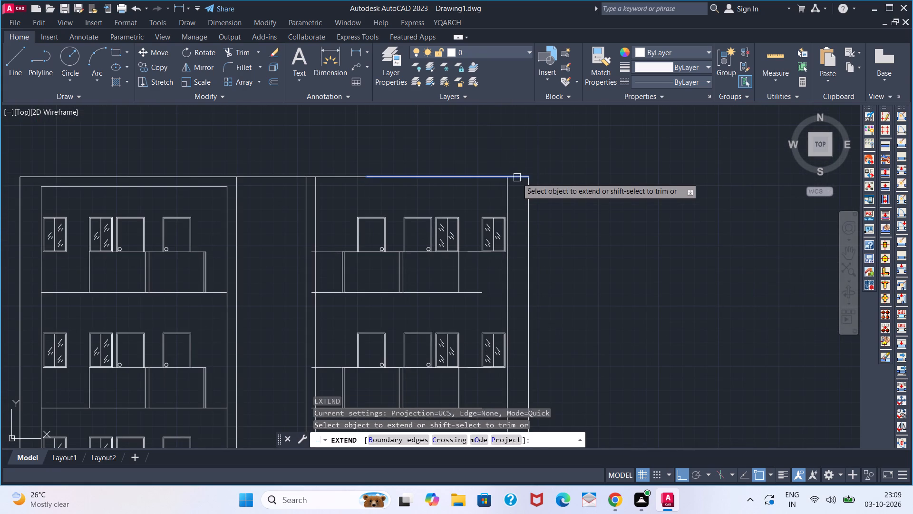
{"action": "left_click", "coordinate": [517, 177]}
{"action": "key", "text": "space"}
Trim the floor line and door-base line projecting past the balcony's outer side on the right wing's second-highest storey.
{"action": "scroll", "coordinate": [505, 252], "scroll_direction": "down", "scroll_amount": 3}
{"action": "middle_click_drag", "start_coordinate": [466, 277], "coordinate": [458, 196]}
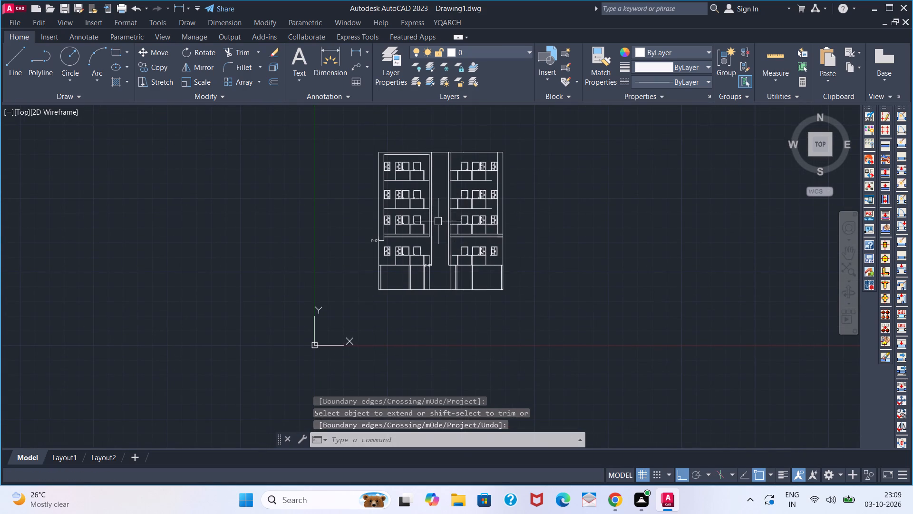
{"action": "scroll", "coordinate": [442, 222], "scroll_direction": "up", "scroll_amount": 1}
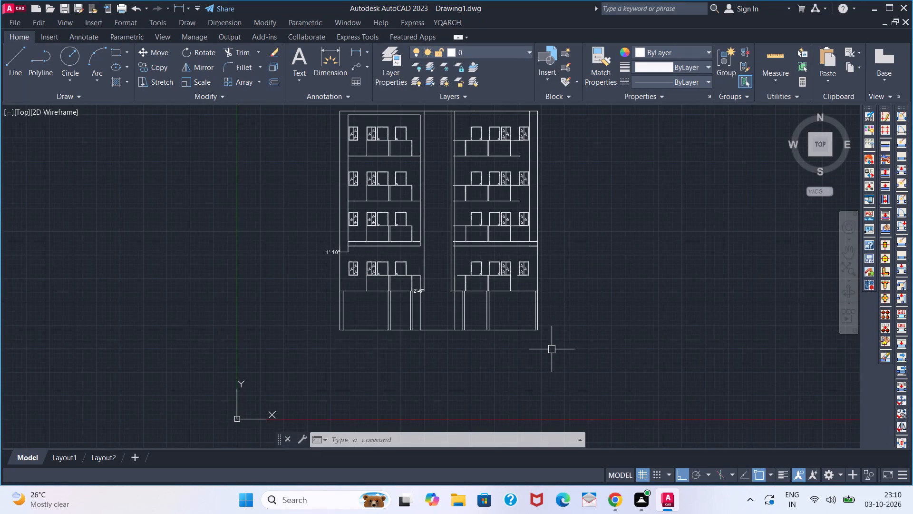
{"action": "middle_click_drag", "start_coordinate": [535, 334], "coordinate": [538, 388]}
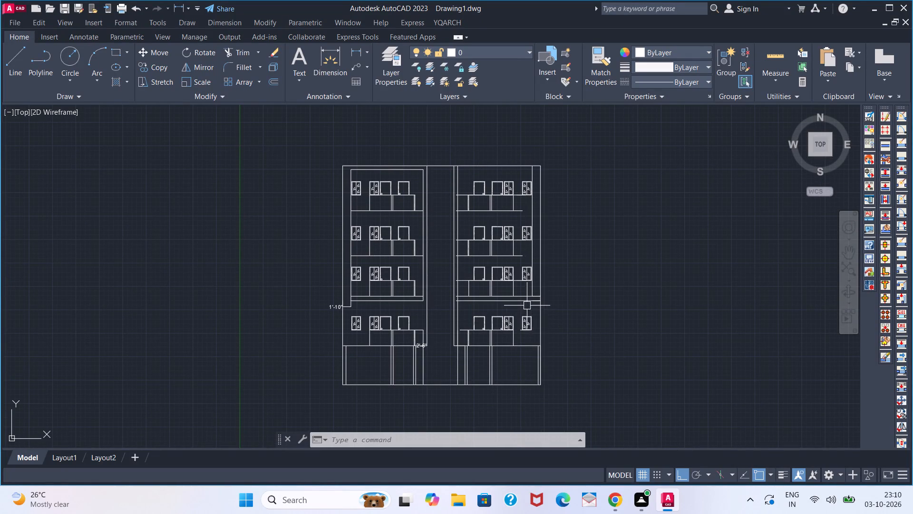
{"action": "scroll", "coordinate": [528, 315], "scroll_direction": "up", "scroll_amount": 1}
{"action": "middle_click_drag", "start_coordinate": [528, 327], "coordinate": [497, 354]}
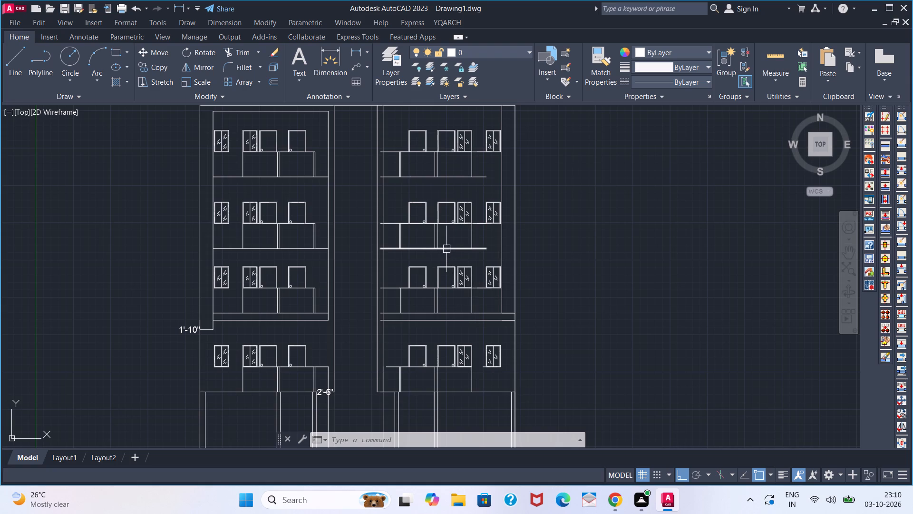
{"action": "type", "text": "TR"}
{"action": "key", "text": "space"}
{"action": "left_click", "coordinate": [482, 248]}
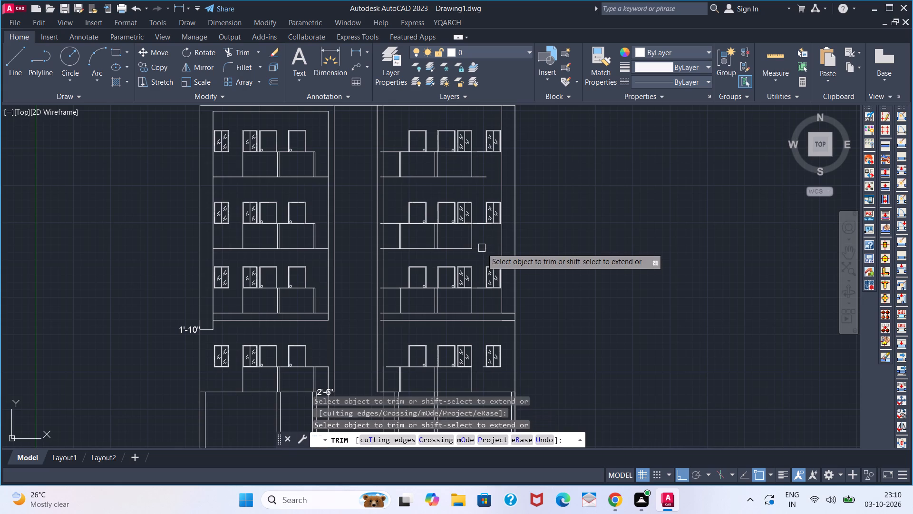
{"action": "left_click", "coordinate": [479, 224]}
{"action": "left_click", "coordinate": [479, 224]}
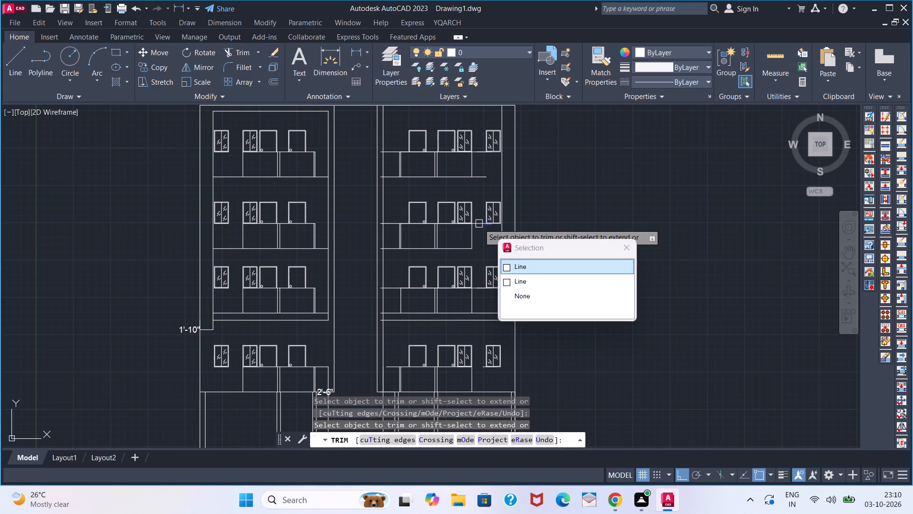
{"action": "left_click", "coordinate": [479, 224]}
{"action": "left_click", "coordinate": [478, 225]}
{"action": "left_click", "coordinate": [478, 221]}
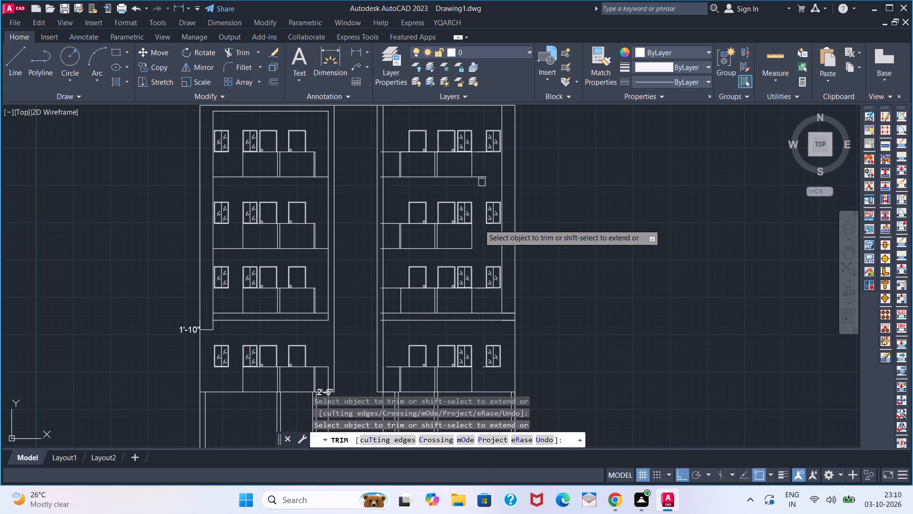
Trim the floor line and door-base line projecting past the balcony's outer side on the right wing's top storey.
{"action": "left_click", "coordinate": [484, 175]}
{"action": "triple_click", "coordinate": [479, 150]}
{"action": "double_click", "coordinate": [479, 150]}
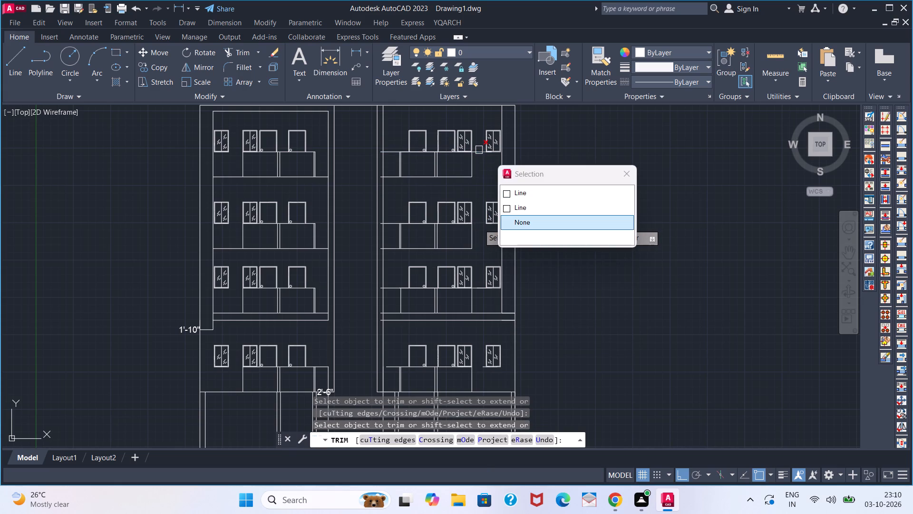
{"action": "left_click", "coordinate": [479, 150]}
{"action": "left_click", "coordinate": [513, 194]}
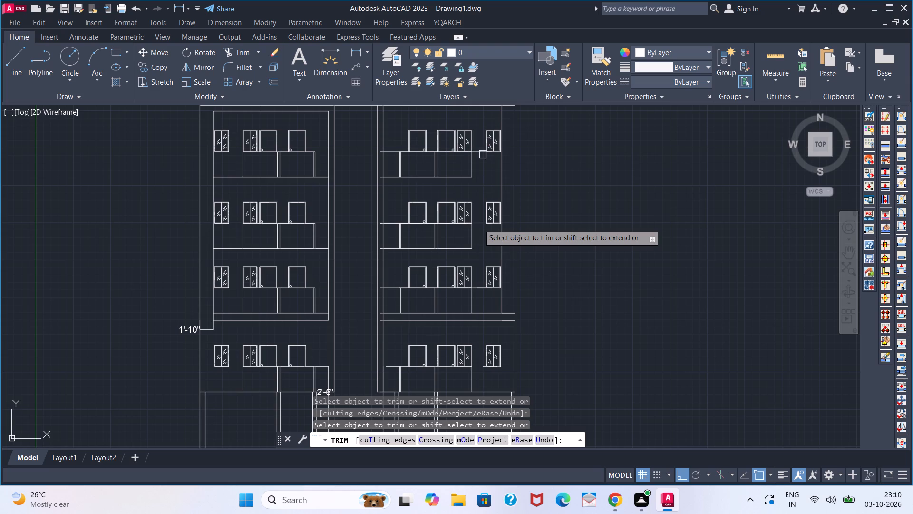
{"action": "left_click", "coordinate": [479, 150]}
{"action": "key", "text": "space"}
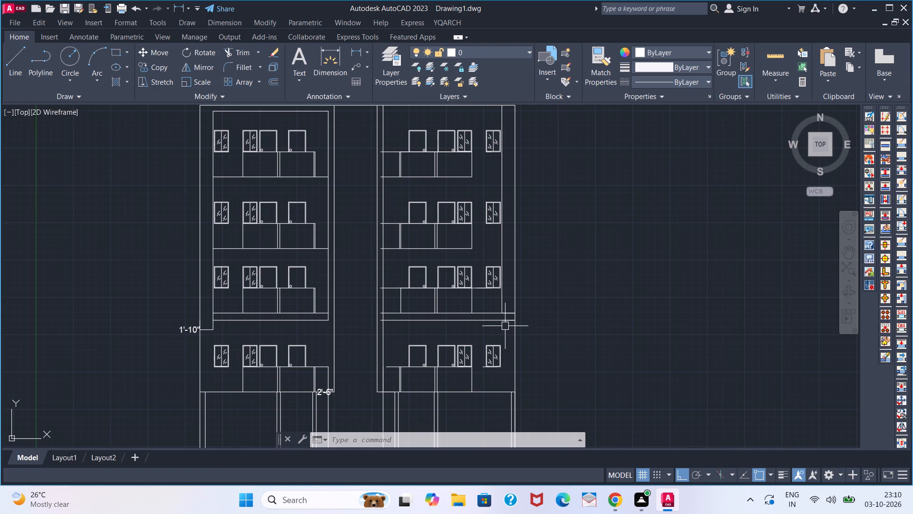
Trim the door-base line projecting past the balcony's outer side on the right wing's third-highest storey.
{"action": "type", "text": "TR"}
{"action": "key", "text": "space"}
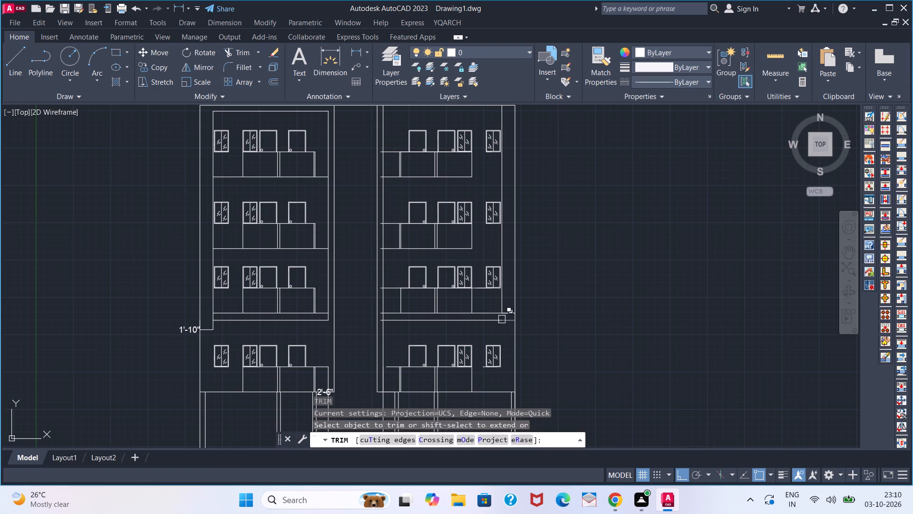
{"action": "scroll", "coordinate": [490, 306], "scroll_direction": "up", "scroll_amount": 2}
{"action": "left_click", "coordinate": [457, 259]}
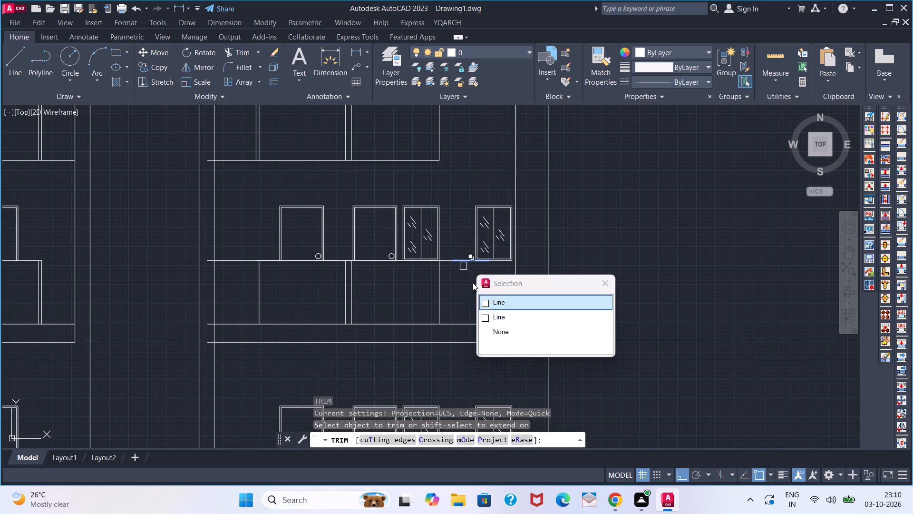
{"action": "key", "text": "space"}
{"action": "left_click", "coordinate": [464, 257]}
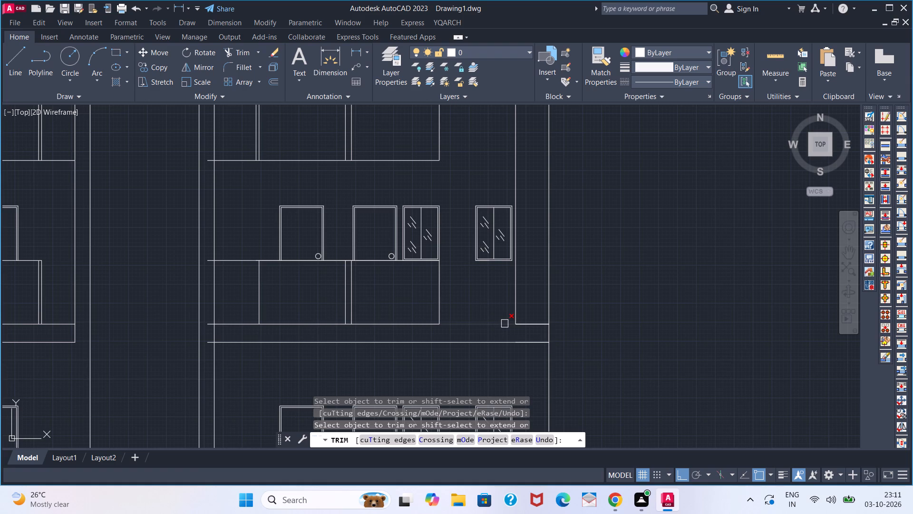
Trim the upper slab line below the right wing's third-highest storey between the inset frame line and the wing's outer edge.
{"action": "scroll", "coordinate": [500, 314], "scroll_direction": "down", "scroll_amount": 2}
{"action": "middle_click_drag", "start_coordinate": [498, 314], "coordinate": [423, 290]}
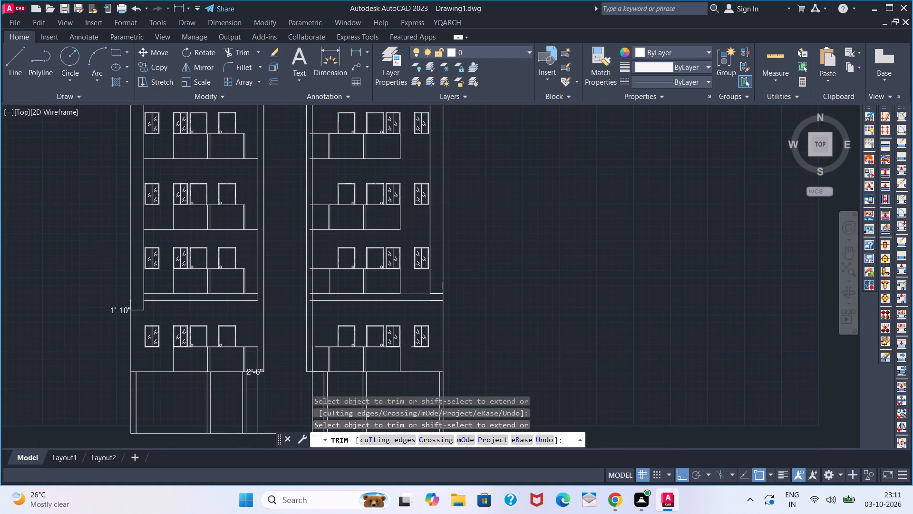
{"action": "scroll", "coordinate": [437, 294], "scroll_direction": "up", "scroll_amount": 2}
{"action": "left_click", "coordinate": [438, 294]}
{"action": "key", "text": "space"}
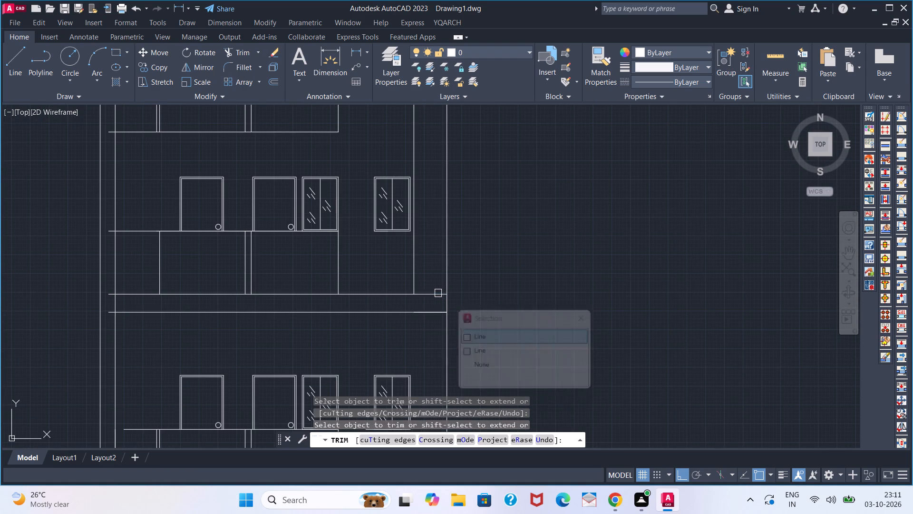
{"action": "left_click", "coordinate": [438, 293]}
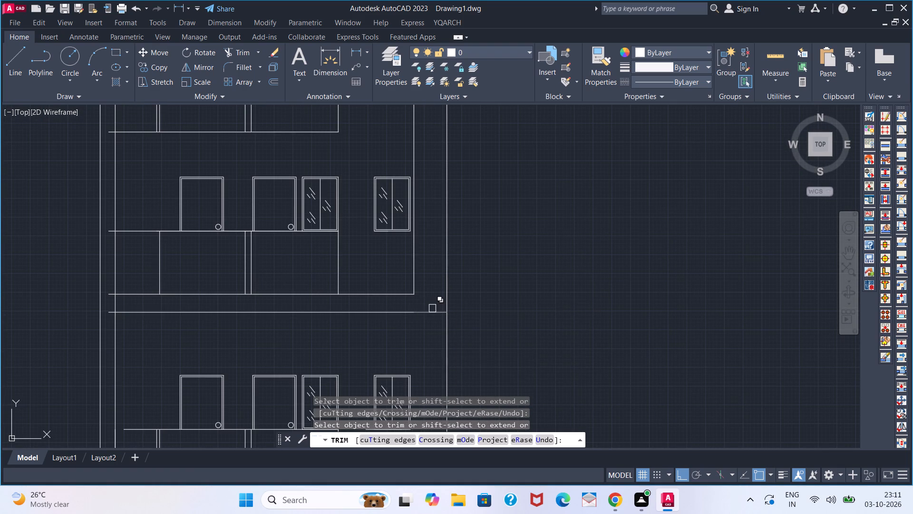
{"action": "key", "text": "space"}
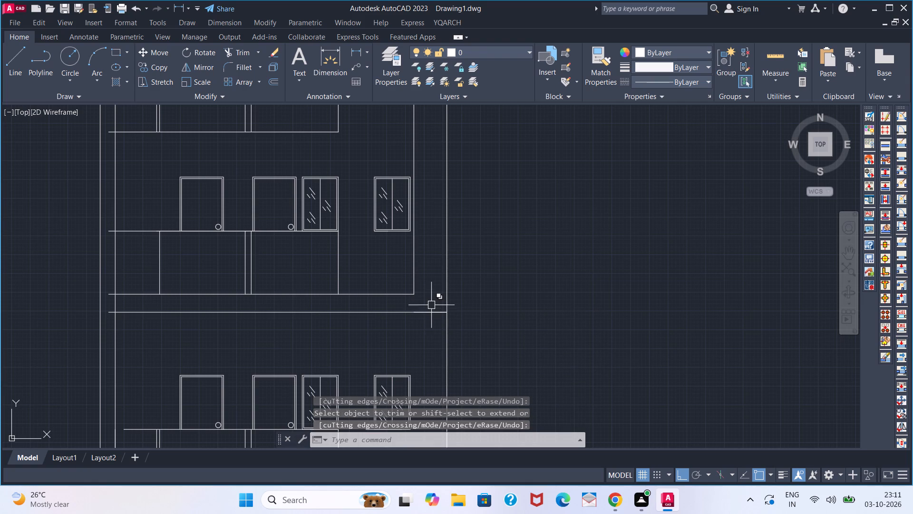
Extend the right wing's outer inset frame line down to the lower slab line.
{"action": "type", "text": "EX"}
{"action": "key", "text": "space"}
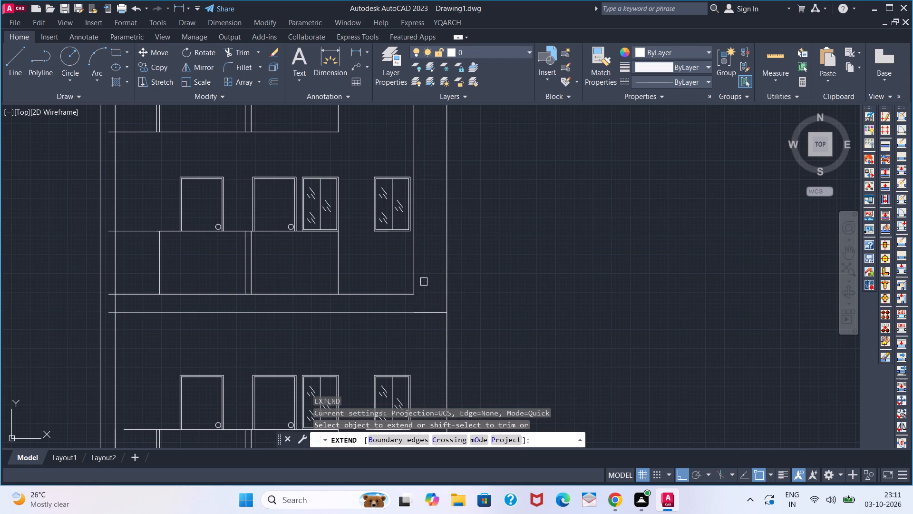
{"action": "key", "text": "Escape"}
{"action": "key", "text": "Escape"}
{"action": "type", "text": "EX"}
{"action": "key", "text": "space"}
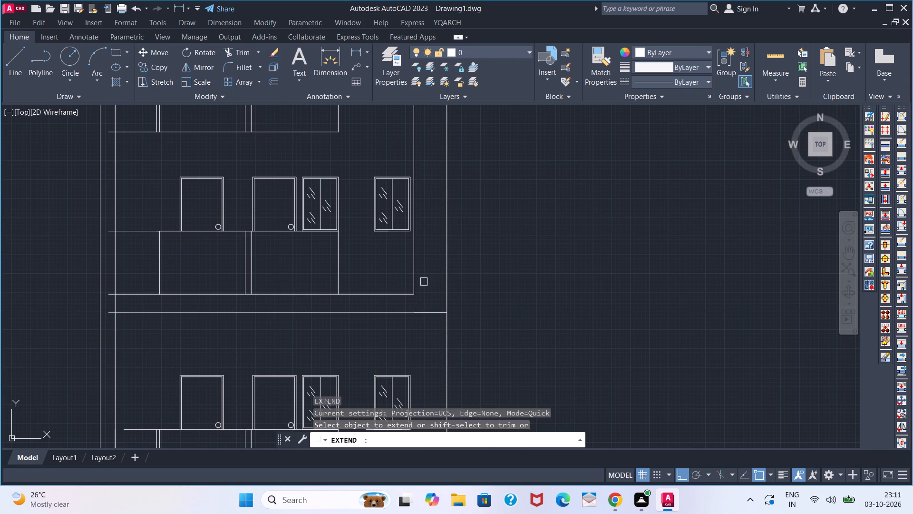
{"action": "left_click", "coordinate": [418, 277]}
{"action": "key", "text": "space"}
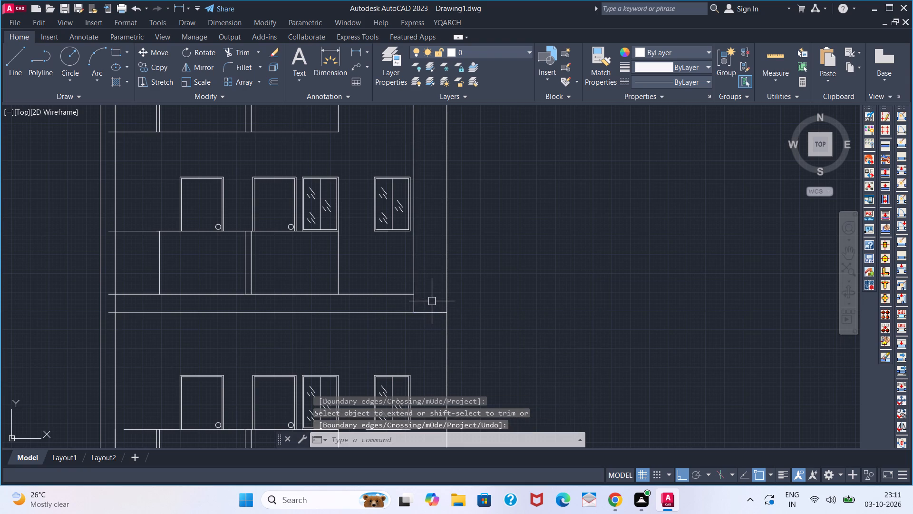
Trim the lower slab line between the right wing's inset frame line and its outer edge.
{"action": "type", "text": "TR"}
{"action": "key", "text": "space"}
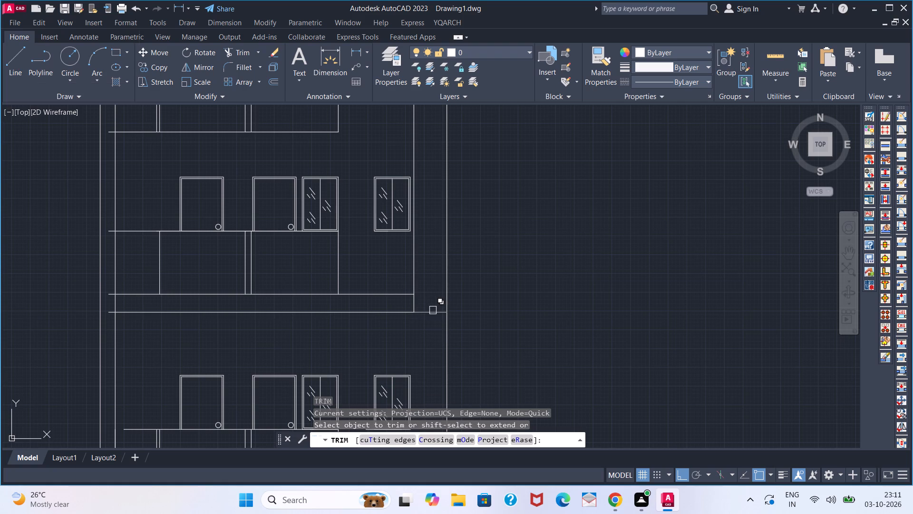
{"action": "left_click", "coordinate": [433, 310]}
{"action": "key", "text": "space"}
{"action": "left_click", "coordinate": [433, 310]}
{"action": "key", "text": "space"}
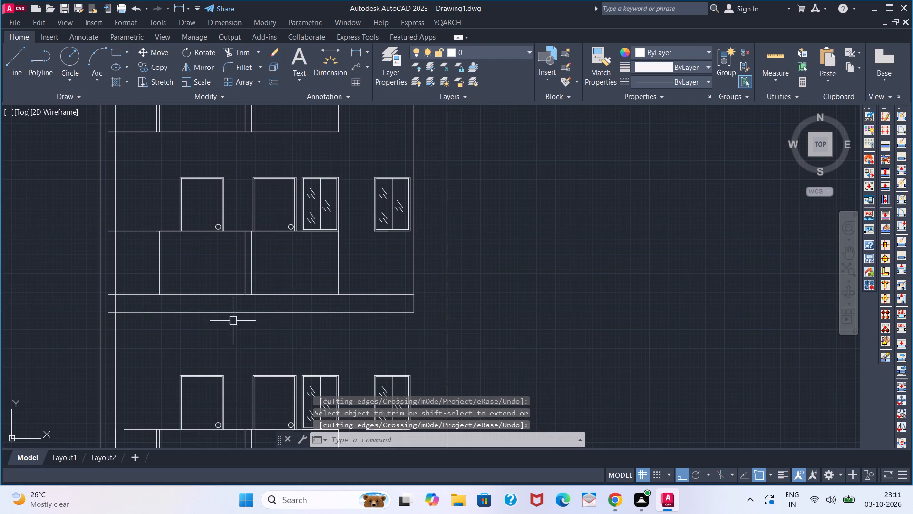
Measure the horizontal offset between the right wing's inner edge and the adjacent vertical frame line using a linear dimension.
{"action": "scroll", "coordinate": [200, 316], "scroll_direction": "down", "scroll_amount": 1}
{"action": "middle_click_drag", "start_coordinate": [166, 293], "coordinate": [262, 267]}
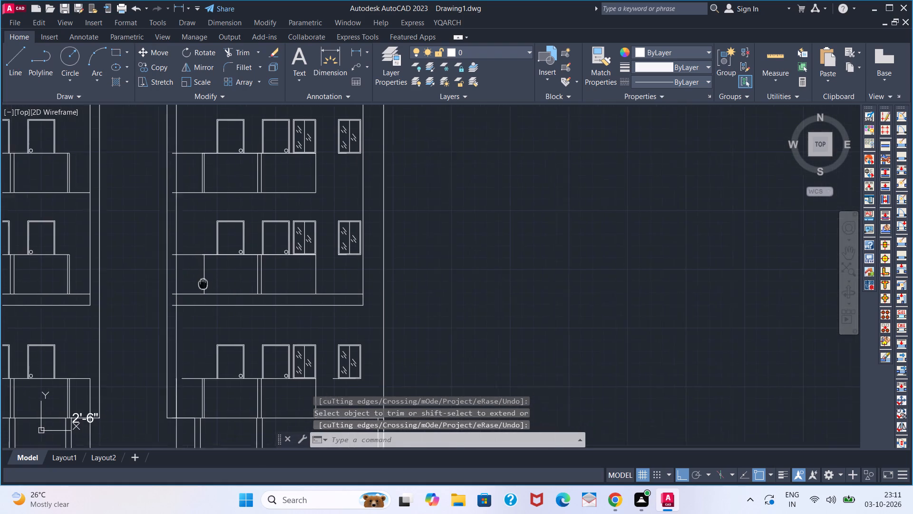
{"action": "middle_click_drag", "start_coordinate": [262, 267], "coordinate": [290, 263]}
{"action": "middle_click", "coordinate": [290, 263]}
{"action": "scroll", "coordinate": [290, 263], "scroll_direction": "down", "scroll_amount": 1}
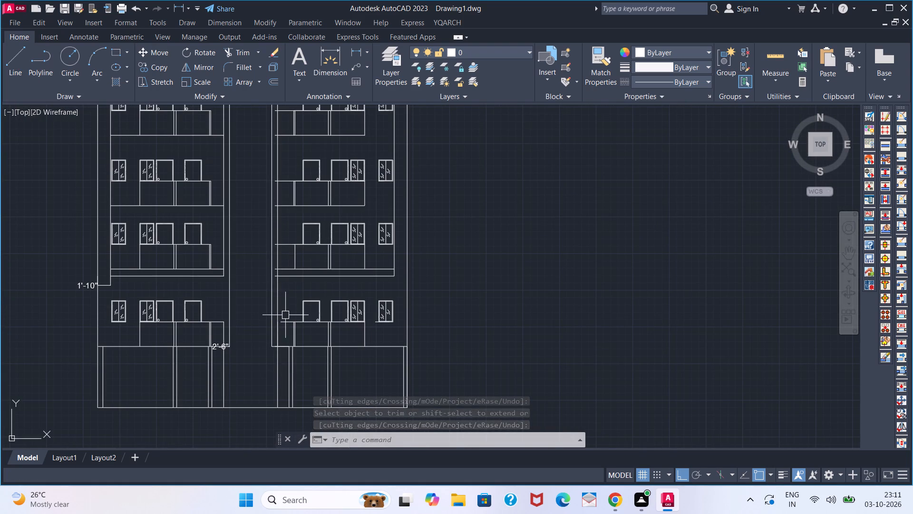
{"action": "left_click", "coordinate": [356, 52]}
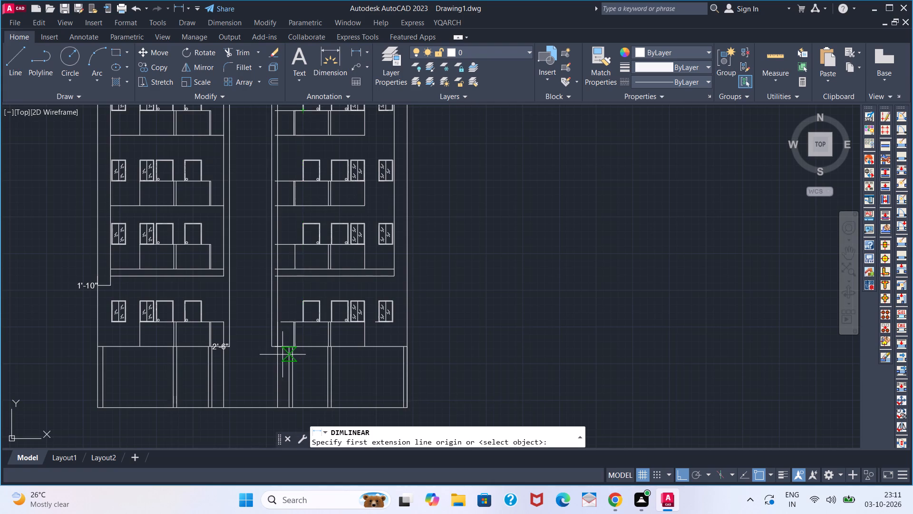
{"action": "scroll", "coordinate": [277, 355], "scroll_direction": "up", "scroll_amount": 4}
{"action": "left_click", "coordinate": [248, 320]}
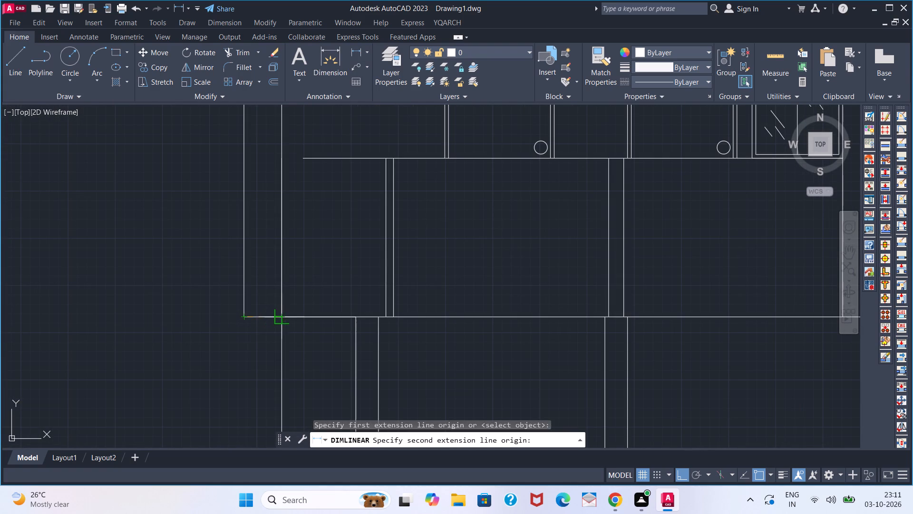
{"action": "left_click", "coordinate": [285, 318]}
{"action": "key", "text": "space"}
Extend the door-base line of the right wing's lowest balcony storey to the inner vertical frame line.
{"action": "scroll", "coordinate": [317, 283], "scroll_direction": "down", "scroll_amount": 2}
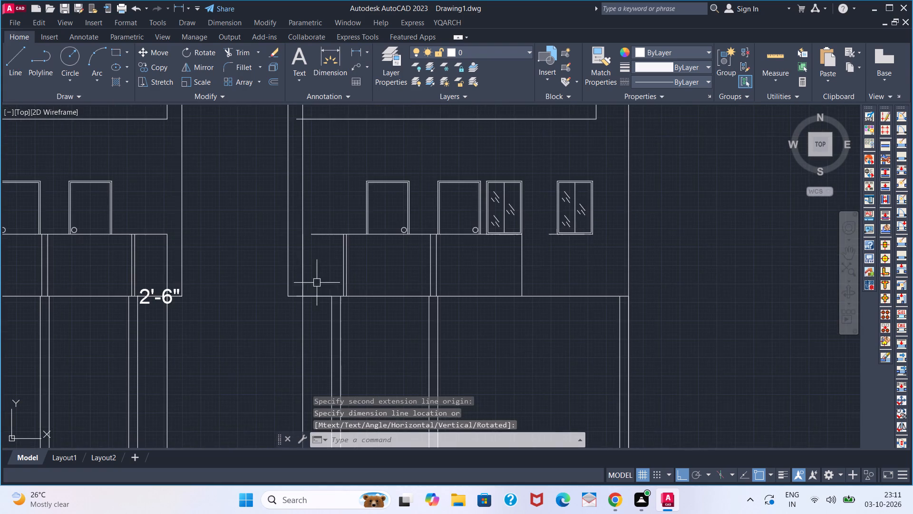
{"action": "middle_click_drag", "start_coordinate": [321, 263], "coordinate": [317, 321]}
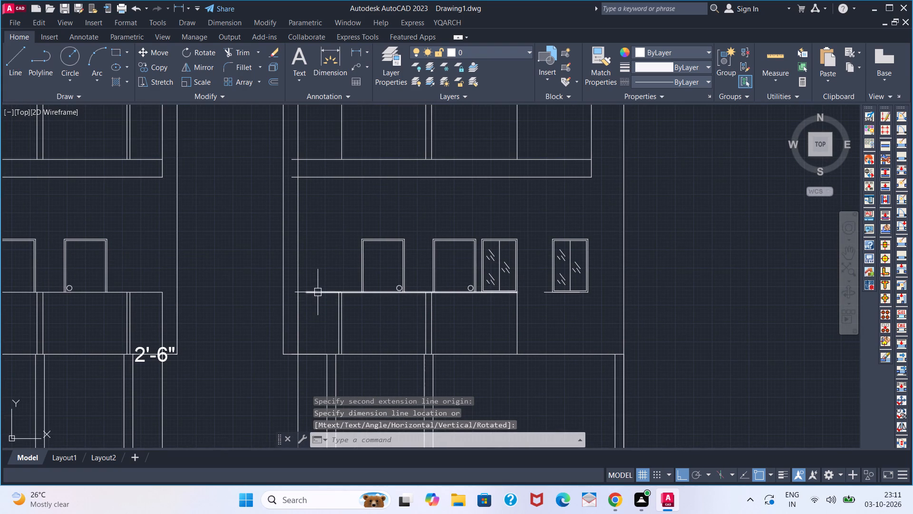
{"action": "scroll", "coordinate": [318, 291], "scroll_direction": "down", "scroll_amount": 2}
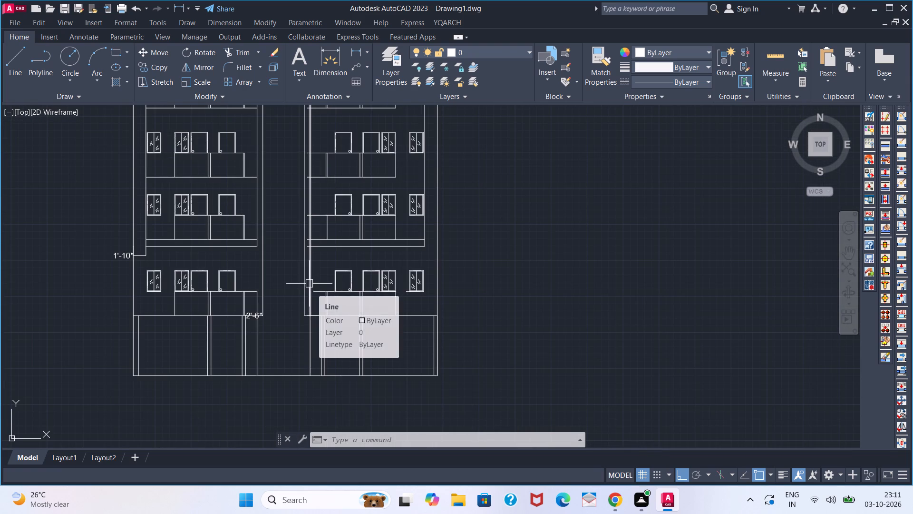
{"action": "scroll", "coordinate": [311, 288], "scroll_direction": "up", "scroll_amount": 2}
{"action": "type", "text": "EX"}
{"action": "key", "text": "space"}
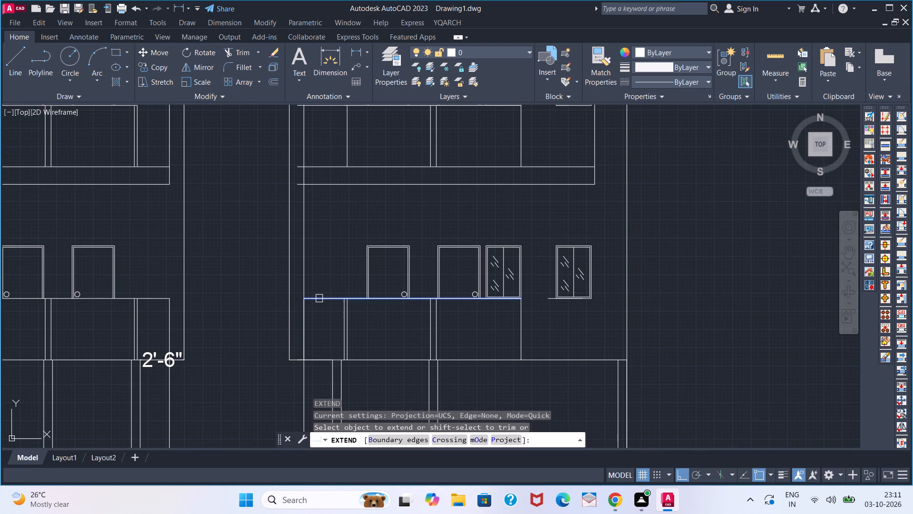
{"action": "left_click", "coordinate": [320, 300]}
{"action": "key", "text": "space"}
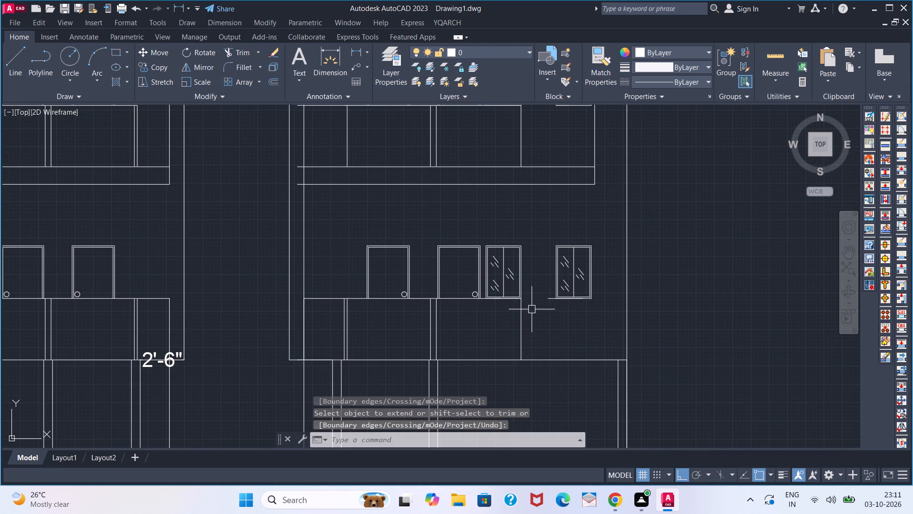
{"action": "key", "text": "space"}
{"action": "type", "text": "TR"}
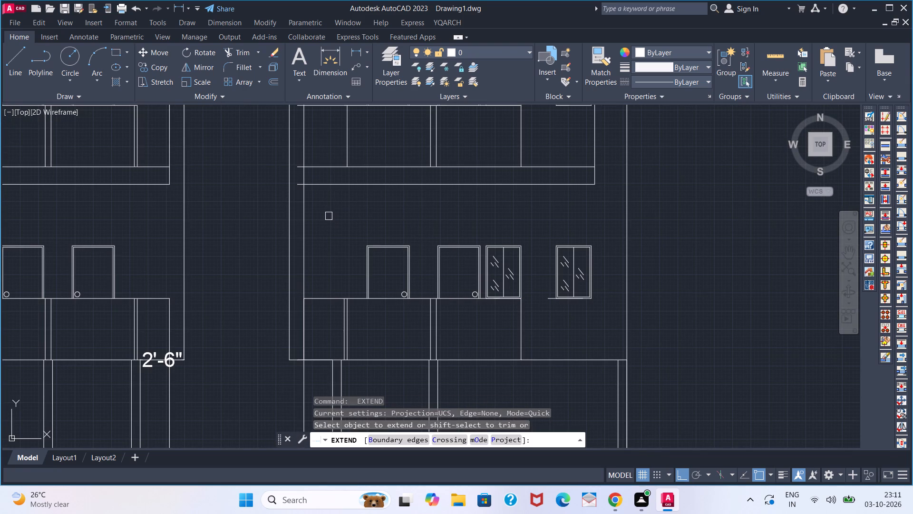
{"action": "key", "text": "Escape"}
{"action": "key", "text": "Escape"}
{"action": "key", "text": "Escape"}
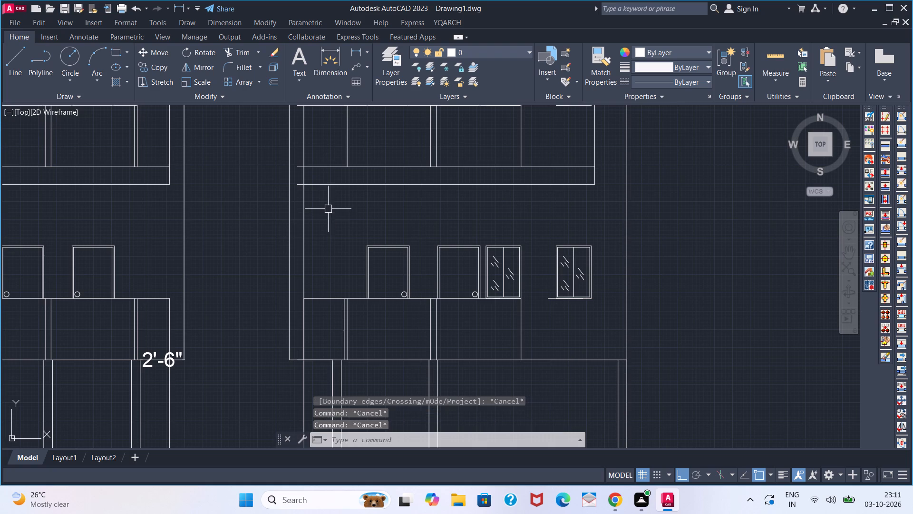
Trim the upper and lower slab line ends projecting past the right wing's inner vertical frame line.
{"action": "middle_click_drag", "start_coordinate": [328, 225], "coordinate": [323, 346]}
{"action": "key", "text": "t"}
{"action": "key", "text": "r"}
{"action": "key", "text": "space"}
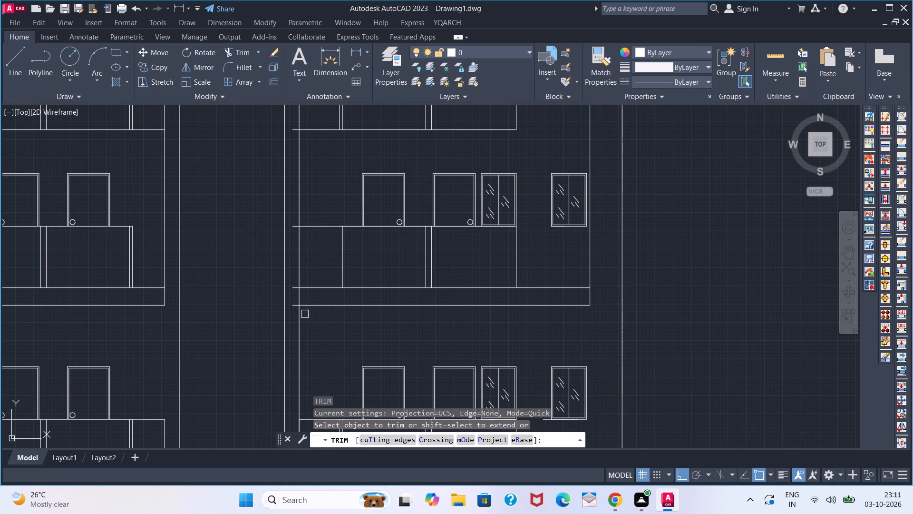
{"action": "left_click", "coordinate": [293, 306]}
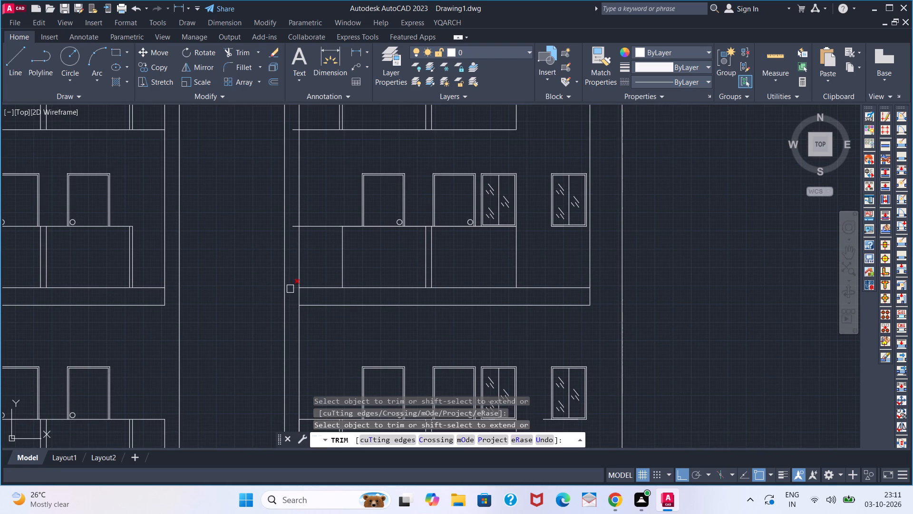
{"action": "left_click", "coordinate": [290, 289]}
{"action": "left_click", "coordinate": [293, 222]}
Trim the door-base line back to the balcony's inner side on the right wing's third-highest storey.
{"action": "middle_click_drag", "start_coordinate": [292, 214], "coordinate": [298, 240]}
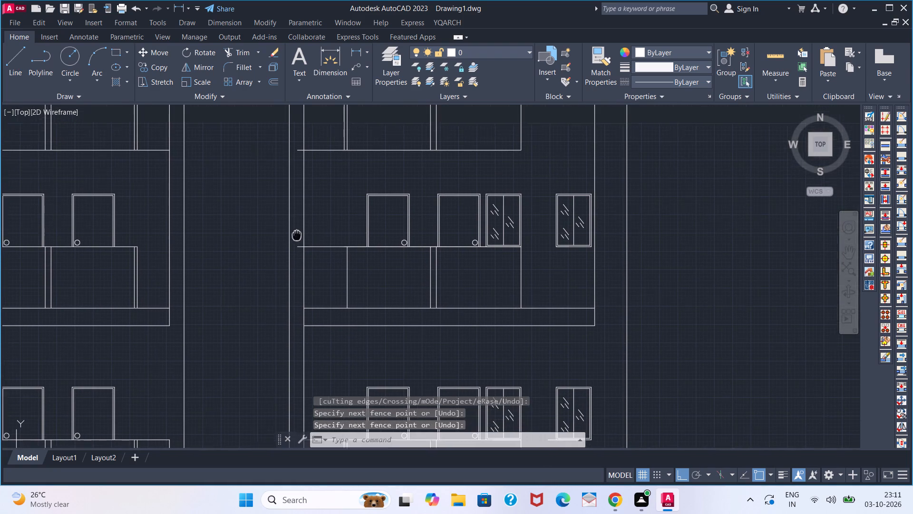
{"action": "middle_click_drag", "start_coordinate": [298, 240], "coordinate": [299, 241]}
{"action": "left_click", "coordinate": [298, 253]}
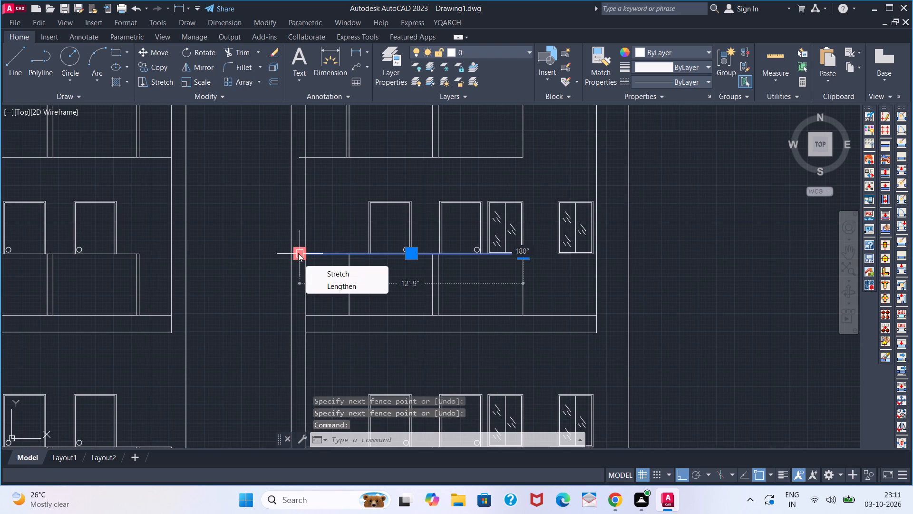
{"action": "key", "text": "Escape"}
{"action": "key", "text": "space"}
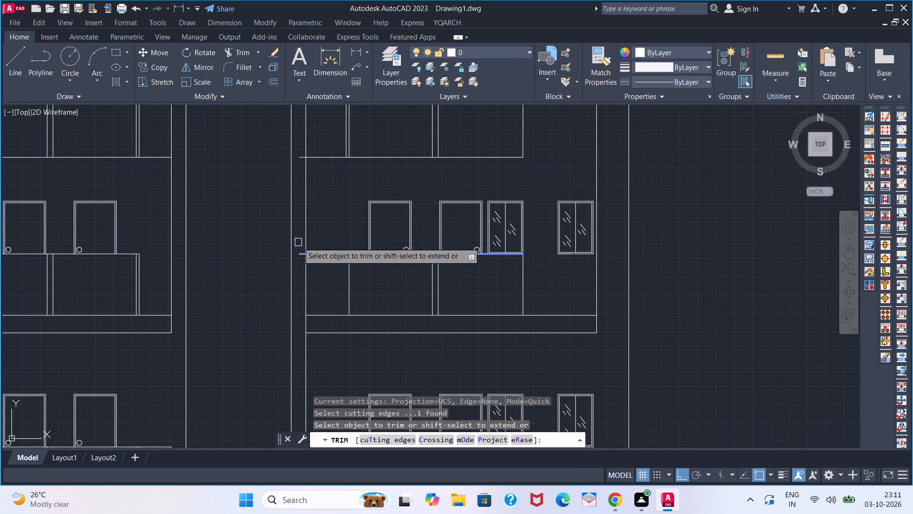
{"action": "left_click", "coordinate": [298, 255]}
{"action": "key", "text": "ctrl+z"}
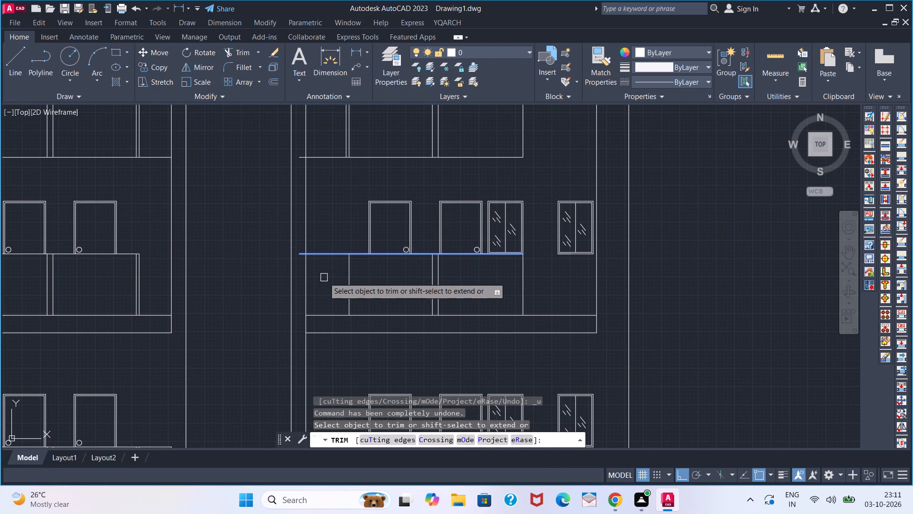
{"action": "left_click", "coordinate": [297, 256]}
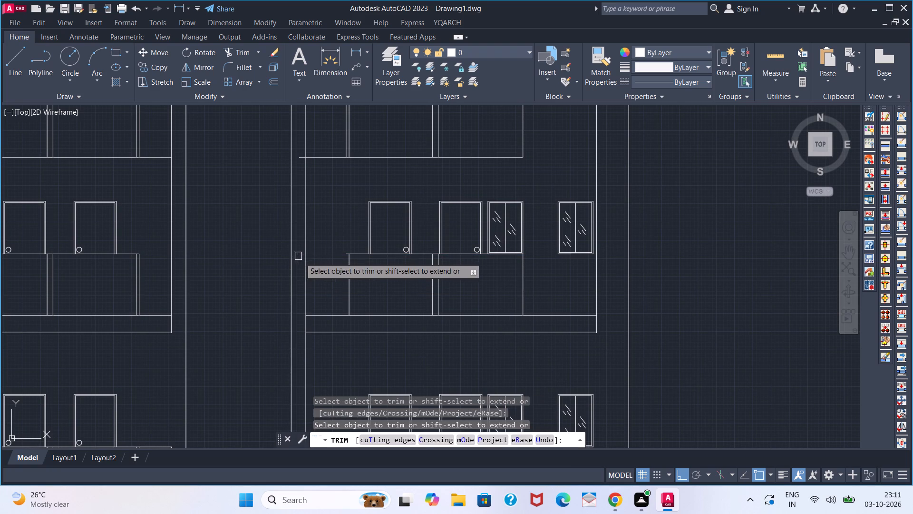
{"action": "key", "text": "space"}
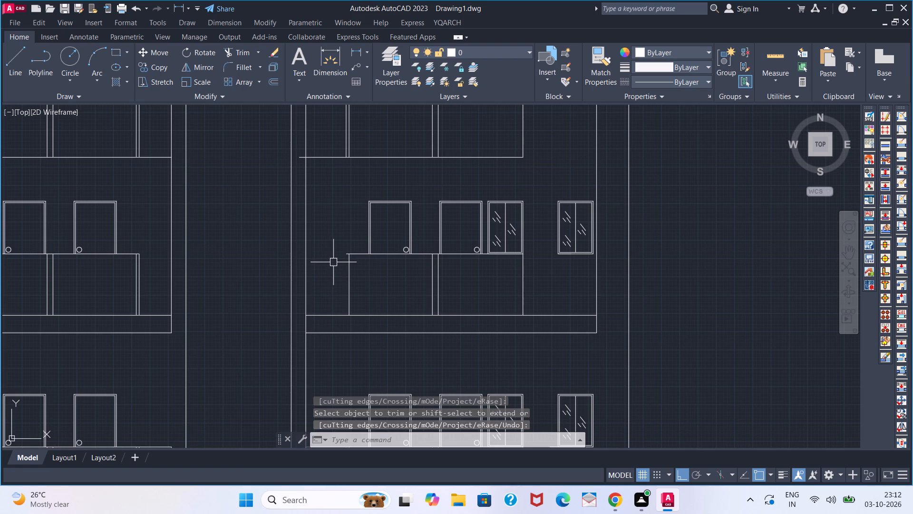
{"action": "type", "text": "TR"}
{"action": "key", "text": "space"}
{"action": "scroll", "coordinate": [343, 258], "scroll_direction": "up", "scroll_amount": 3}
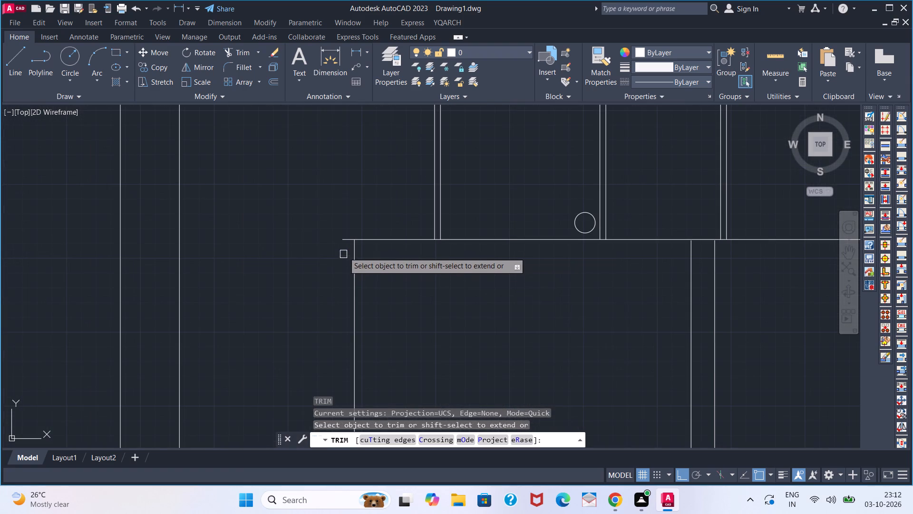
{"action": "left_click", "coordinate": [344, 241]}
{"action": "key", "text": "space"}
Trim the floor and door-base lines back to the balcony's inner side on the right wing's second-highest storey.
{"action": "scroll", "coordinate": [335, 243], "scroll_direction": "down", "scroll_amount": 3}
{"action": "scroll", "coordinate": [340, 249], "scroll_direction": "up", "scroll_amount": 3}
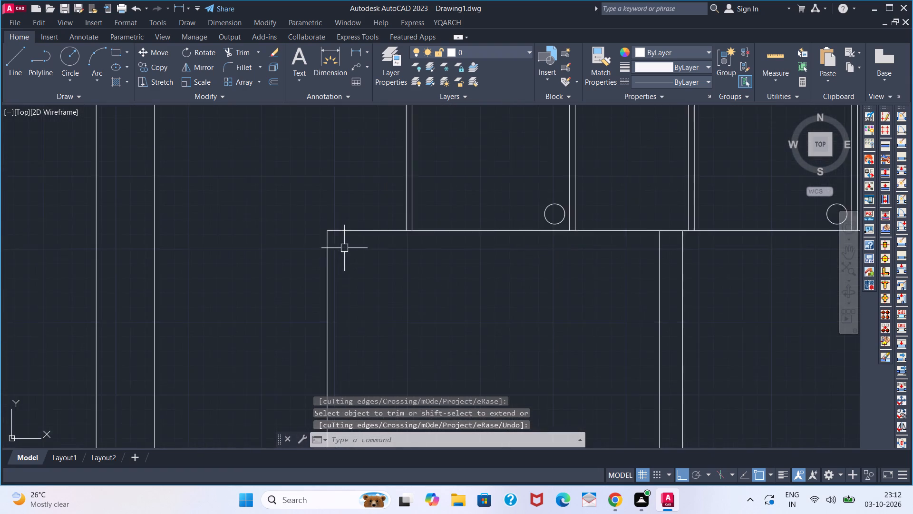
{"action": "scroll", "coordinate": [344, 248], "scroll_direction": "up", "scroll_amount": 3}
{"action": "scroll", "coordinate": [288, 231], "scroll_direction": "down", "scroll_amount": 9}
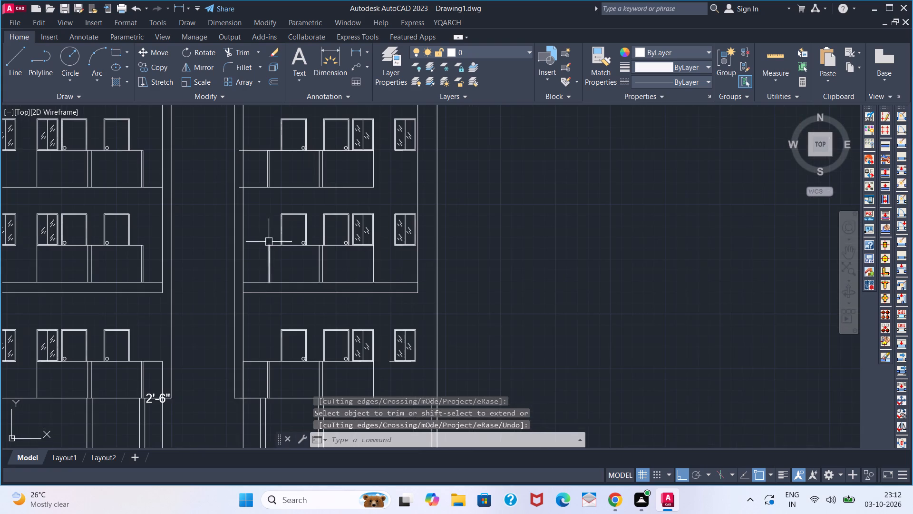
{"action": "middle_click_drag", "start_coordinate": [270, 236], "coordinate": [297, 293]}
{"action": "scroll", "coordinate": [253, 239], "scroll_direction": "up", "scroll_amount": 3}
{"action": "key", "text": "space"}
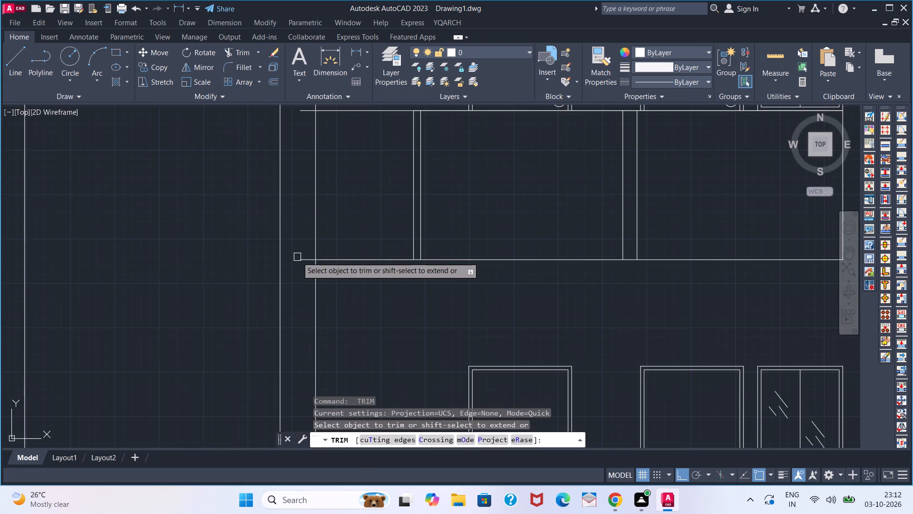
{"action": "left_click", "coordinate": [298, 258]}
{"action": "left_click", "coordinate": [303, 111]}
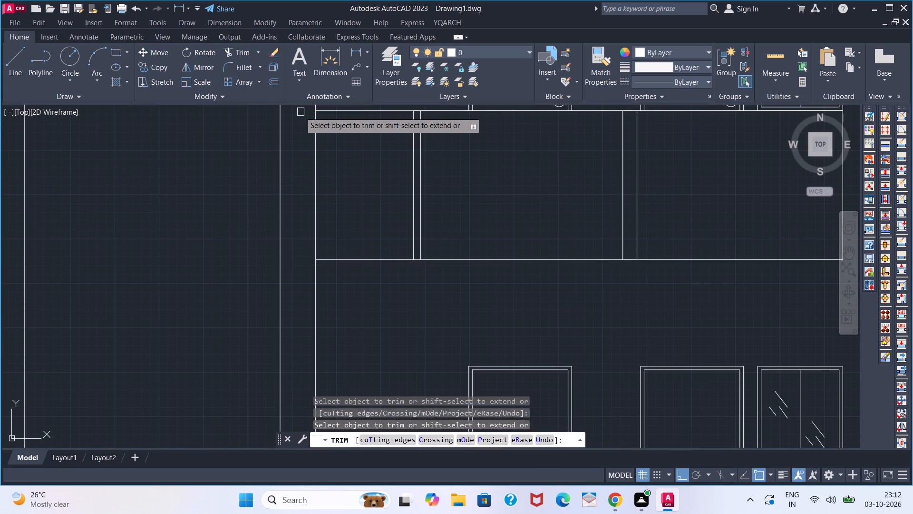
{"action": "middle_click_drag", "start_coordinate": [311, 169], "coordinate": [319, 343]}
{"action": "left_click", "coordinate": [381, 289]}
{"action": "scroll", "coordinate": [385, 344], "scroll_direction": "down", "scroll_amount": 3}
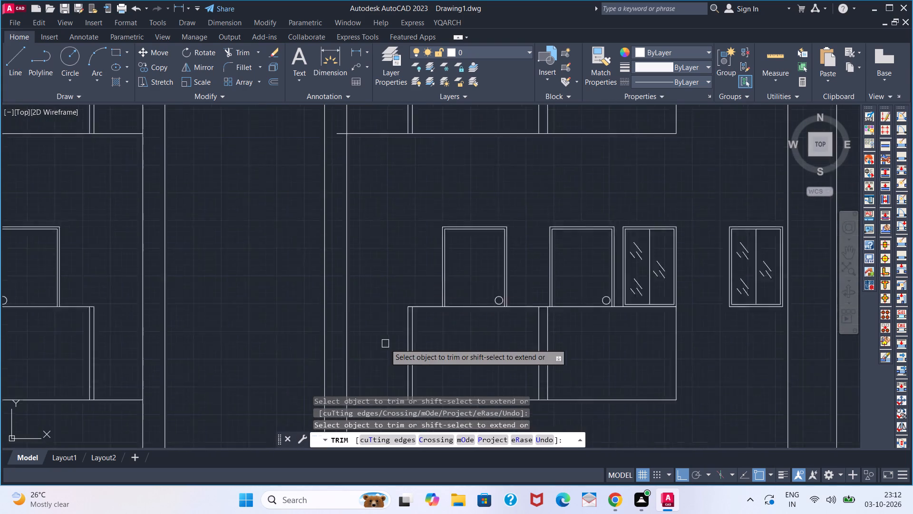
{"action": "left_click", "coordinate": [377, 366]}
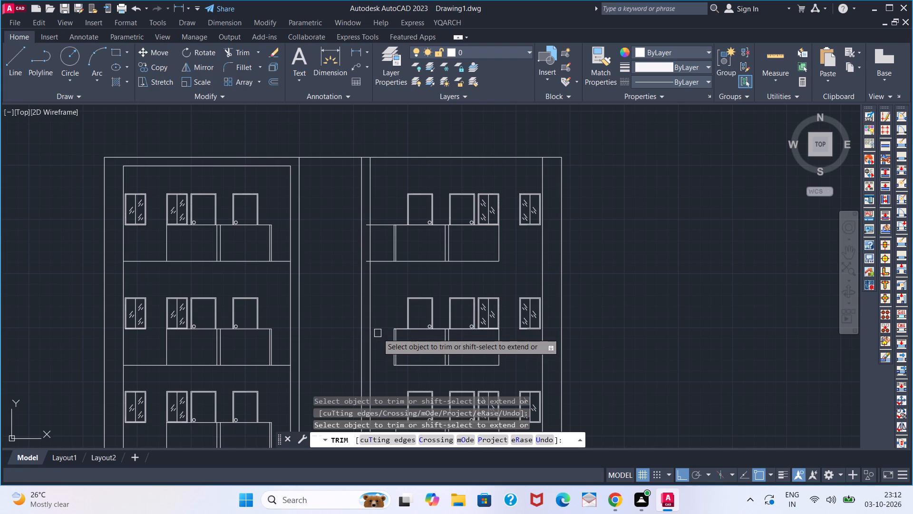
Trim the floor and door-base lines between the inner frame line and the balcony on the right wing's top storey.
{"action": "scroll", "coordinate": [380, 334], "scroll_direction": "down", "scroll_amount": 2}
{"action": "middle_click_drag", "start_coordinate": [380, 334], "coordinate": [385, 311]}
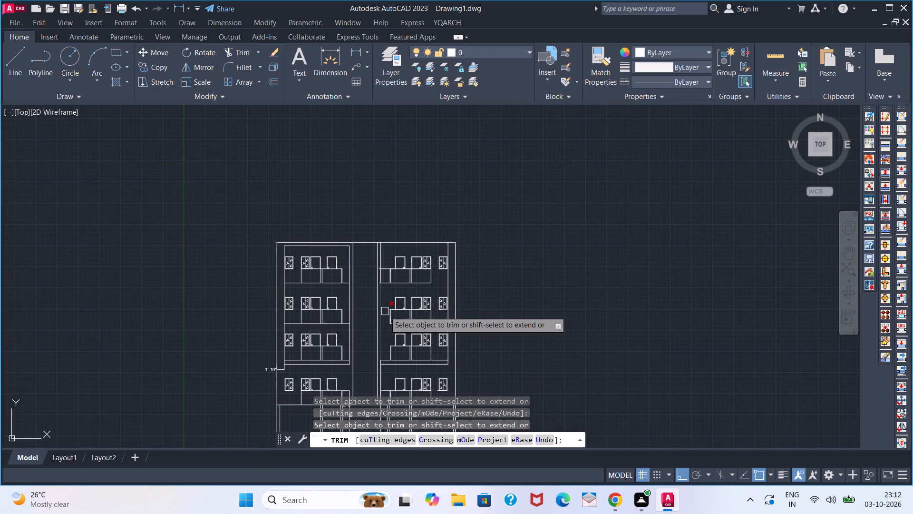
{"action": "scroll", "coordinate": [384, 311], "scroll_direction": "up", "scroll_amount": 1}
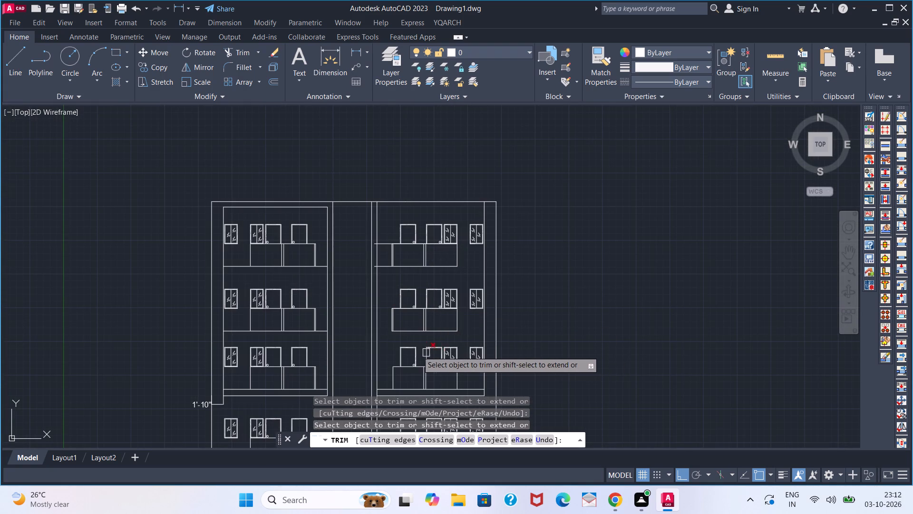
{"action": "left_click", "coordinate": [383, 268]}
{"action": "left_click", "coordinate": [385, 247]}
{"action": "key", "text": "space"}
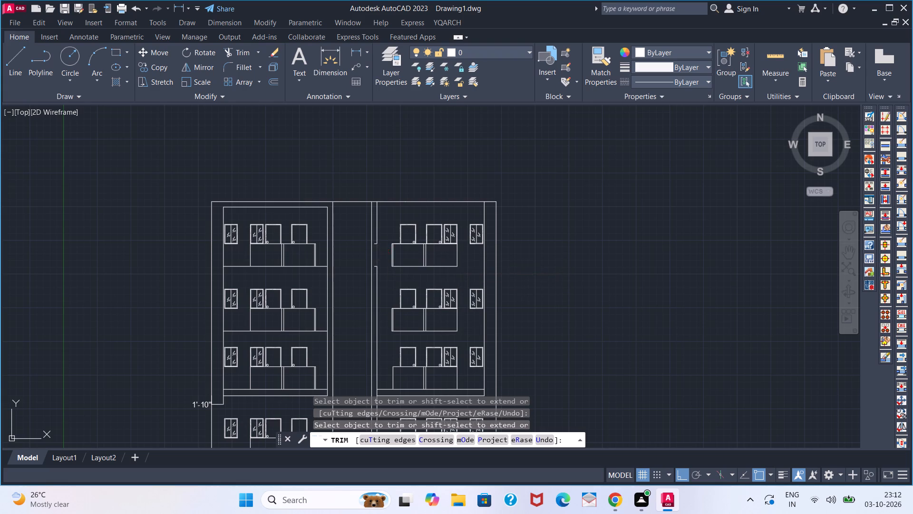
Erase the two short line stubs left at the inner frame line on the right wing's top storey.
{"action": "scroll", "coordinate": [365, 265], "scroll_direction": "up", "scroll_amount": 3}
{"action": "left_click", "coordinate": [398, 268]}
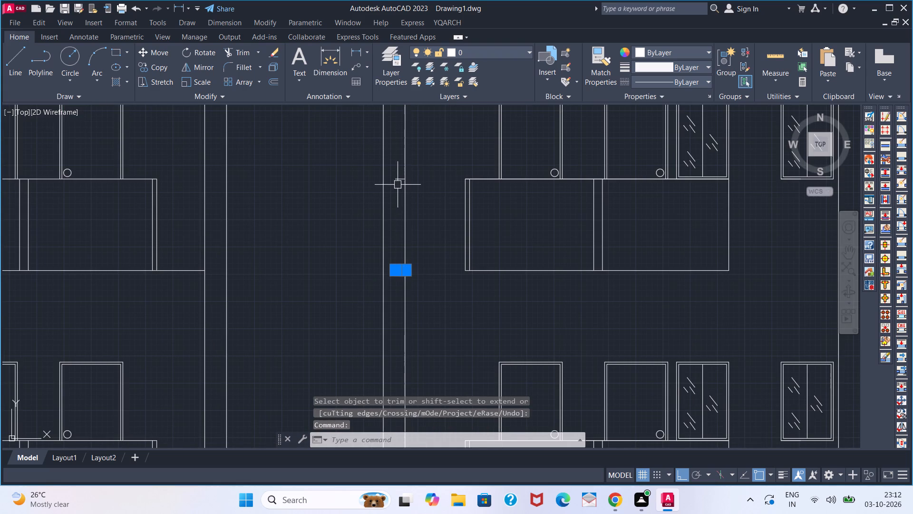
{"action": "left_click", "coordinate": [398, 182]}
{"action": "key", "text": "Delete"}
Extend the floor lines of the right wing's two highest storeys to the inner and outer inset frame lines.
{"action": "scroll", "coordinate": [425, 278], "scroll_direction": "down", "scroll_amount": 2}
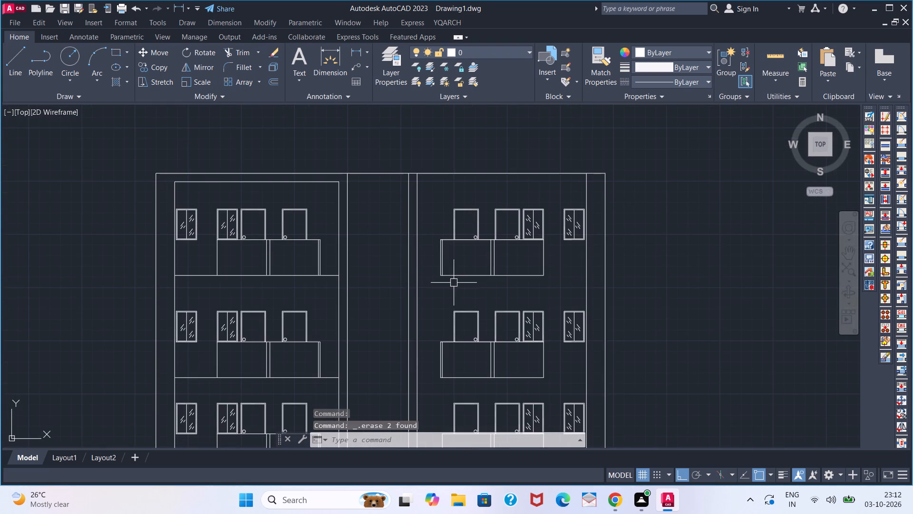
{"action": "middle_click_drag", "start_coordinate": [469, 283], "coordinate": [452, 292]}
{"action": "type", "text": "EX"}
{"action": "key", "text": "space"}
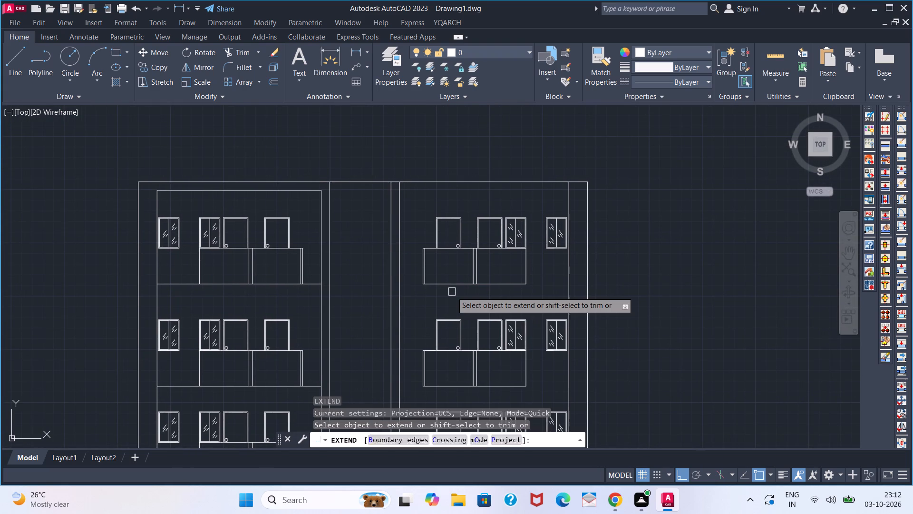
{"action": "left_click", "coordinate": [452, 286]}
{"action": "left_click", "coordinate": [493, 286]}
{"action": "middle_click_drag", "start_coordinate": [489, 315], "coordinate": [483, 257]}
{"action": "middle_click", "coordinate": [483, 256]}
{"action": "left_click", "coordinate": [453, 324]}
{"action": "left_click", "coordinate": [500, 325]}
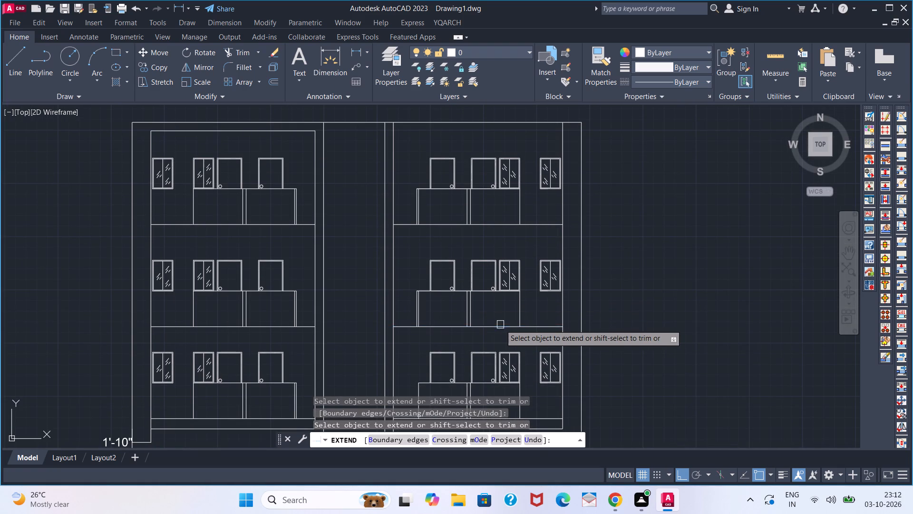
{"action": "middle_click_drag", "start_coordinate": [474, 336], "coordinate": [464, 232]}
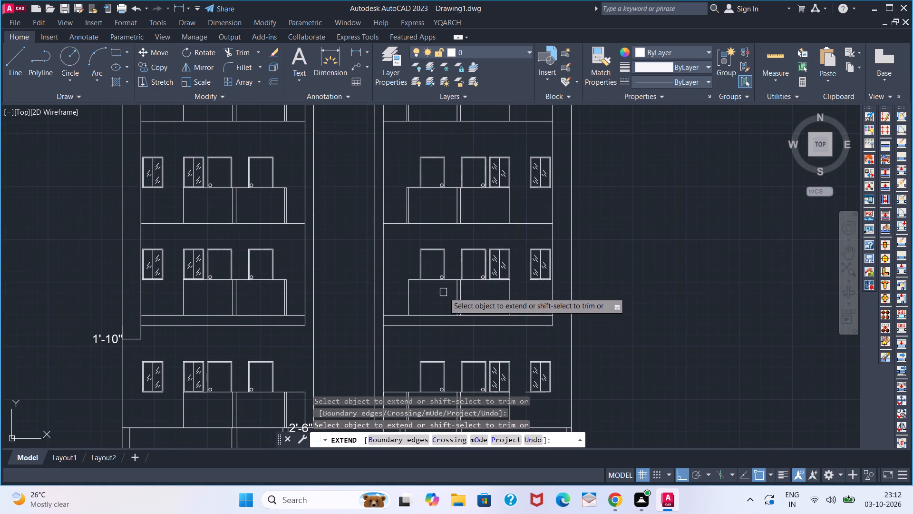
{"action": "middle_click_drag", "start_coordinate": [461, 321], "coordinate": [464, 307]}
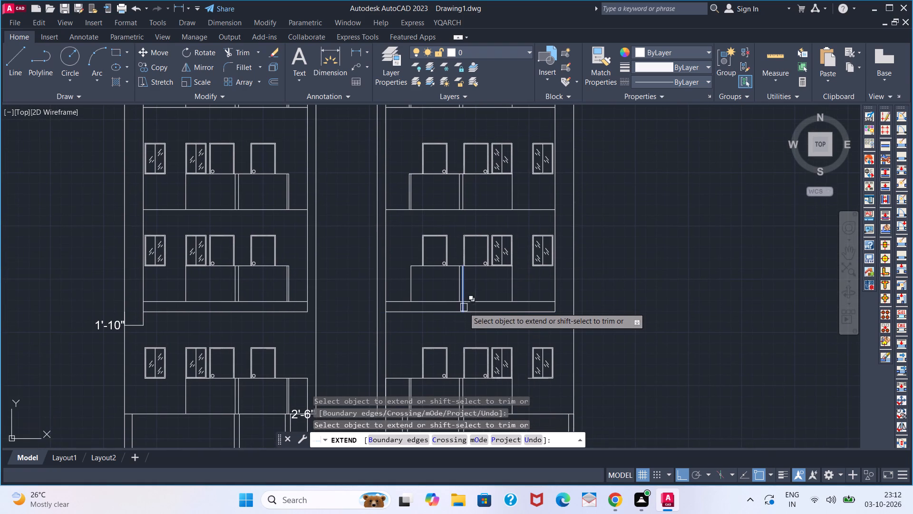
{"action": "middle_click_drag", "start_coordinate": [486, 313], "coordinate": [472, 300]}
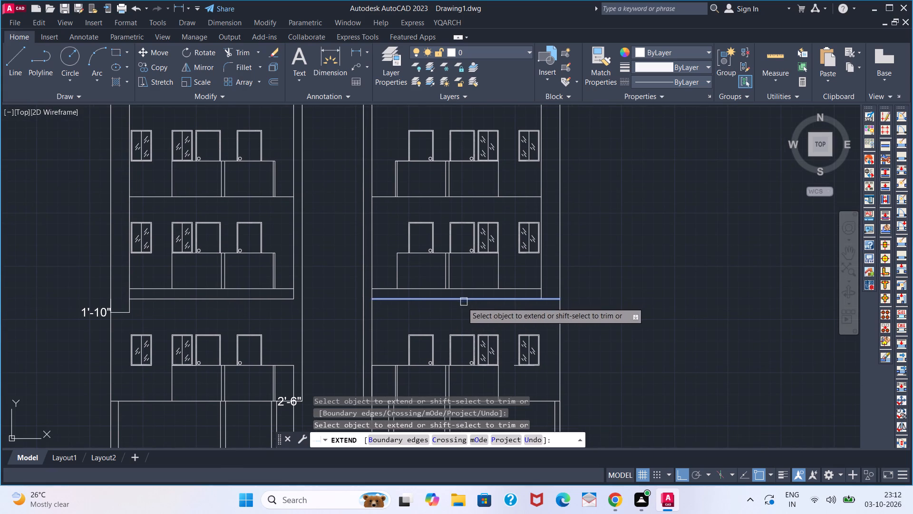
{"action": "key", "text": "space"}
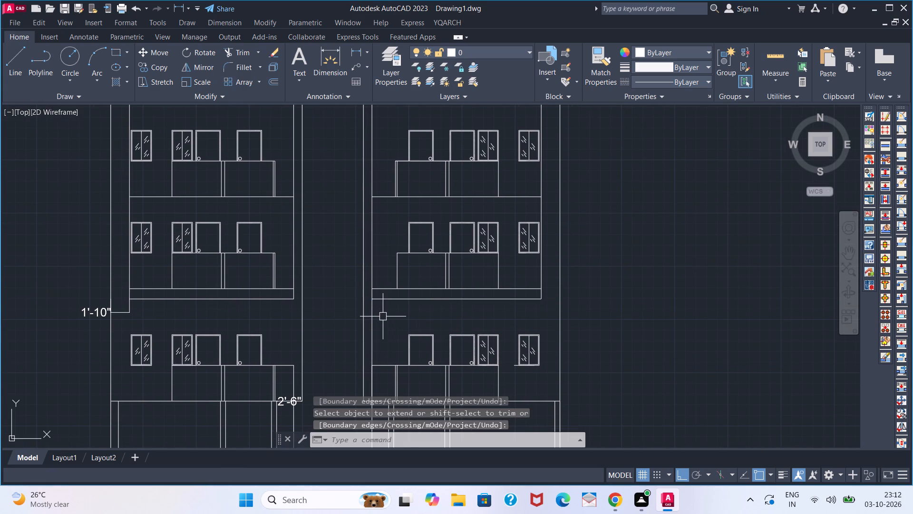
Trim the right wing's inner inset frame line between the lower slab line and the lowest balcony storey's door-base line.
{"action": "type", "text": "TR"}
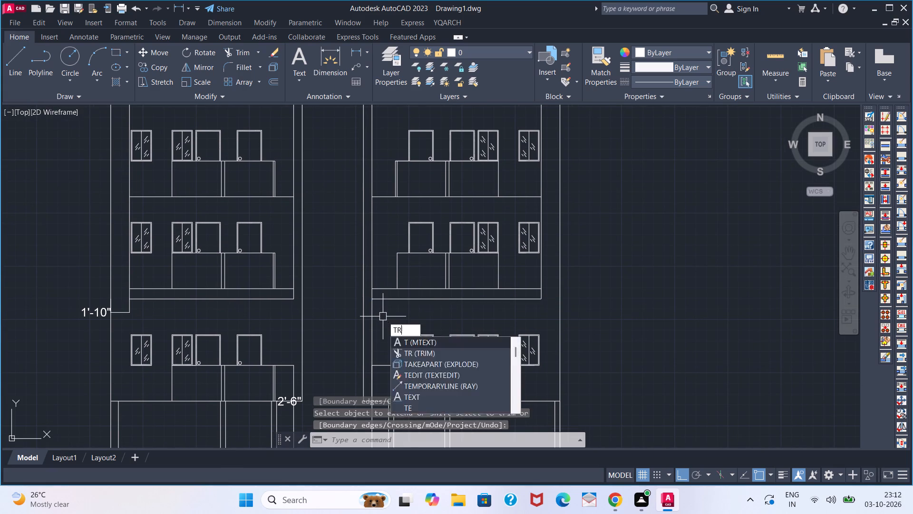
{"action": "key", "text": "space"}
{"action": "left_click", "coordinate": [373, 326]}
{"action": "key", "text": "space"}
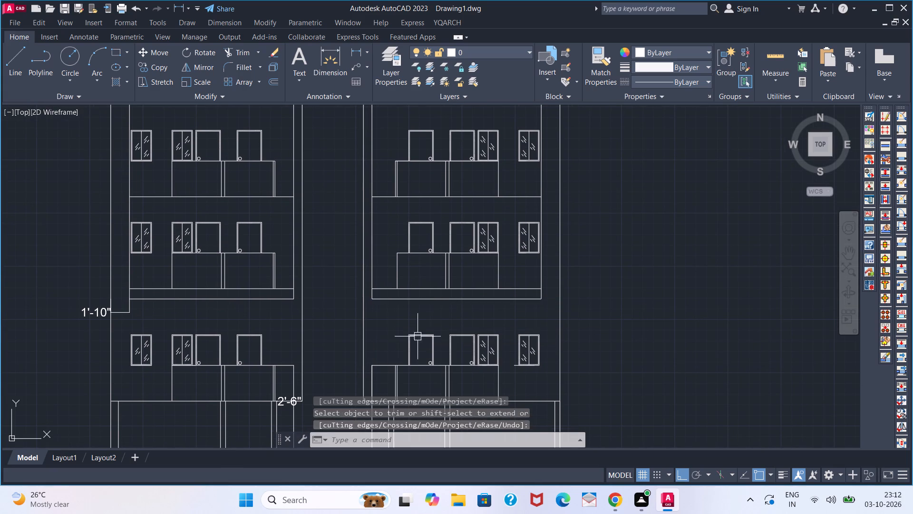
Extend the door-base line of the left wing's lowest balcony storey to the wing's inner edge.
{"action": "scroll", "coordinate": [511, 311], "scroll_direction": "down", "scroll_amount": 2}
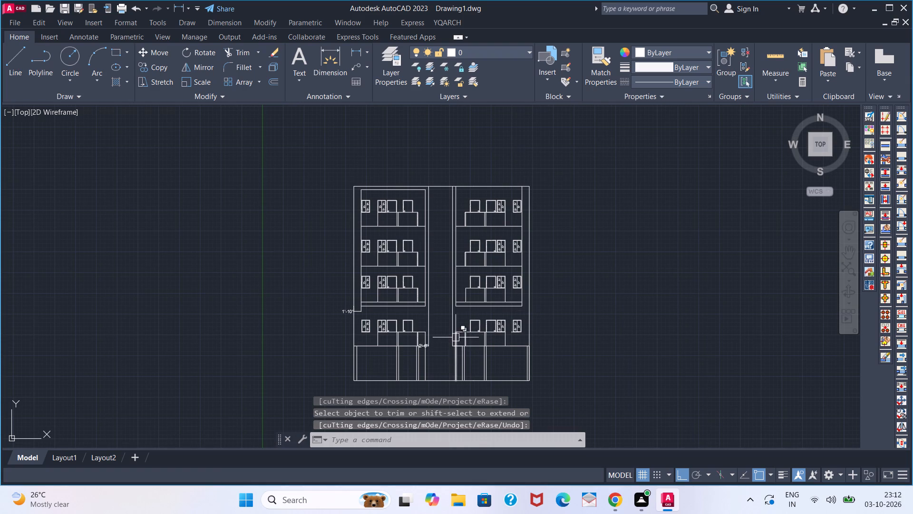
{"action": "scroll", "coordinate": [463, 326], "scroll_direction": "up", "scroll_amount": 1}
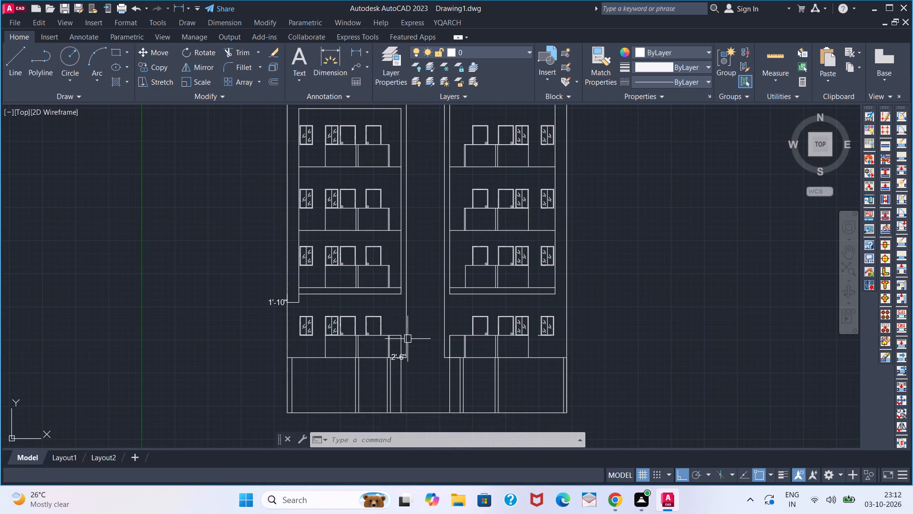
{"action": "scroll", "coordinate": [406, 348], "scroll_direction": "up", "scroll_amount": 1}
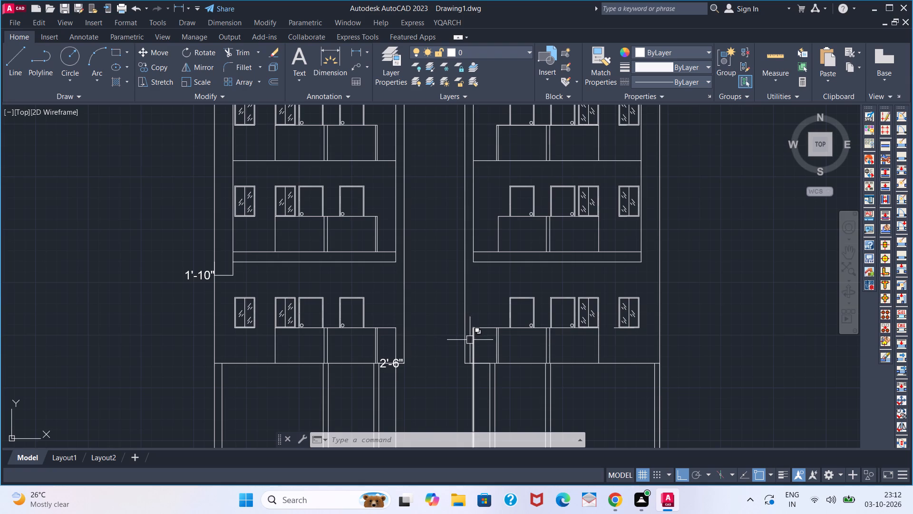
{"action": "scroll", "coordinate": [392, 328], "scroll_direction": "up", "scroll_amount": 3}
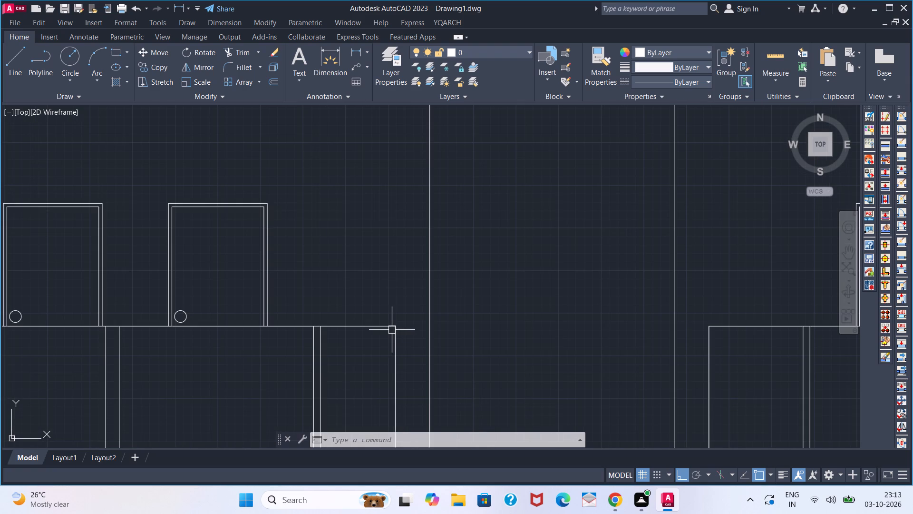
{"action": "type", "text": "EX"}
{"action": "key", "text": "space"}
{"action": "left_click", "coordinate": [378, 330]}
{"action": "scroll", "coordinate": [379, 350], "scroll_direction": "down", "scroll_amount": 2}
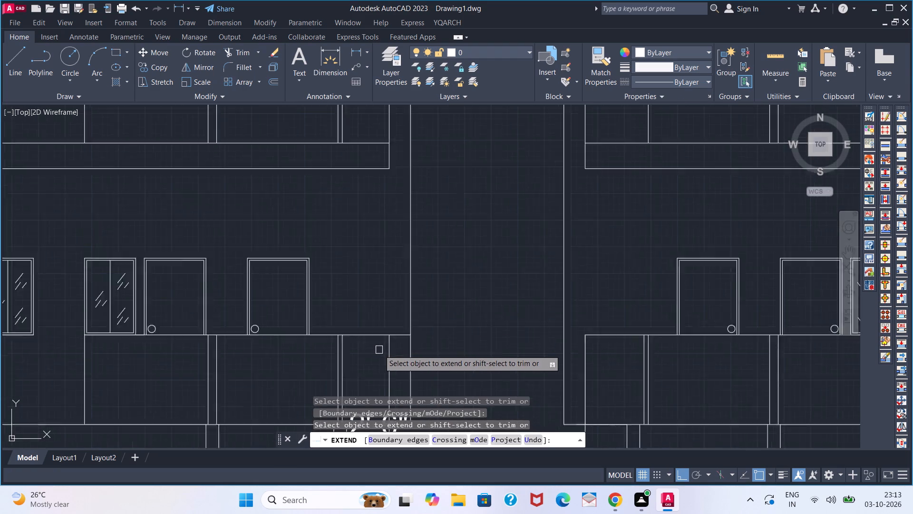
{"action": "middle_click_drag", "start_coordinate": [379, 351], "coordinate": [378, 307]}
{"action": "key", "text": "space"}
Erase the left wing's inner vertical line running down from the lowest door-base line, and the 2'-6" dimension beside it.
{"action": "left_click", "coordinate": [383, 325]}
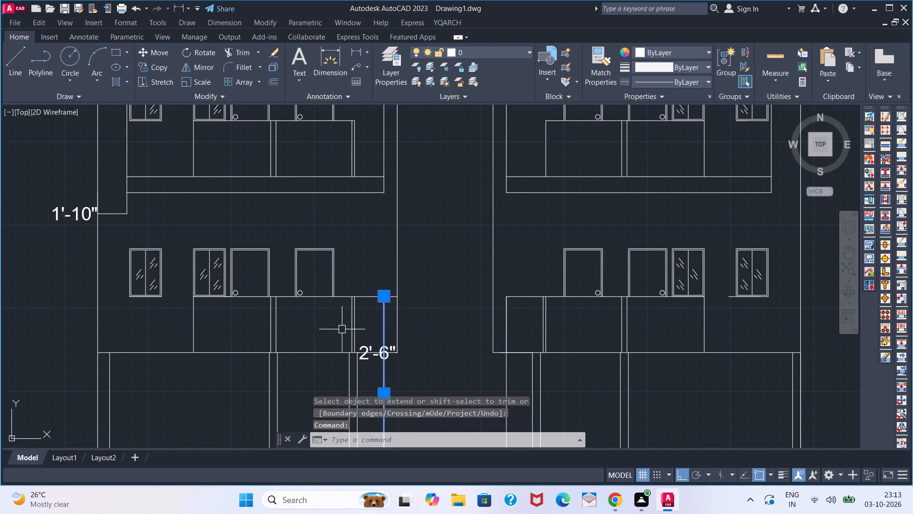
{"action": "key", "text": "Delete"}
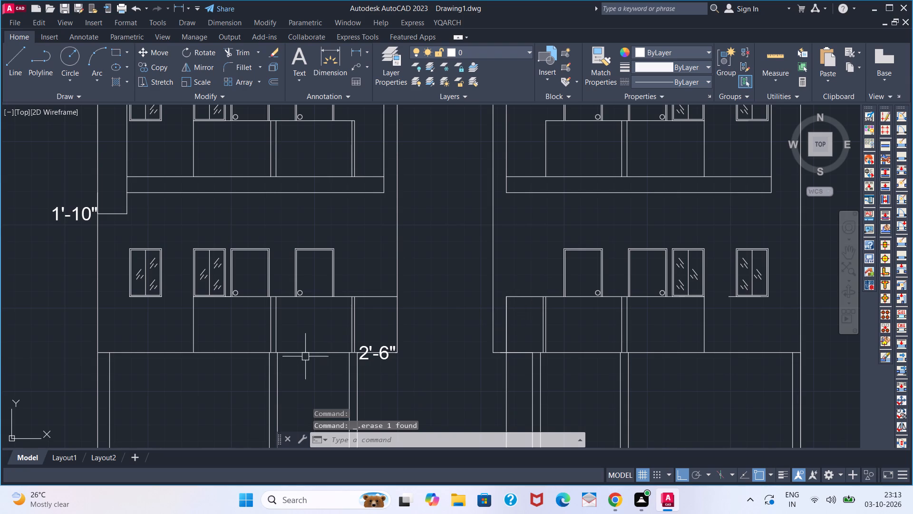
{"action": "left_click", "coordinate": [367, 357]}
{"action": "key", "text": "Delete"}
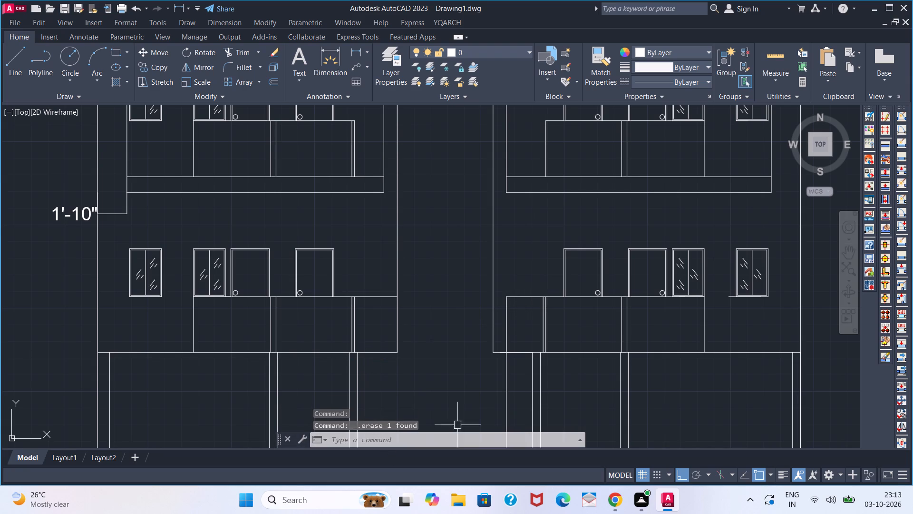
Extend the door-base line of the right wing's lowest balcony storey to the wing's inner edge.
{"action": "scroll", "coordinate": [469, 368], "scroll_direction": "down", "scroll_amount": 1}
{"action": "middle_click_drag", "start_coordinate": [464, 368], "coordinate": [379, 362]}
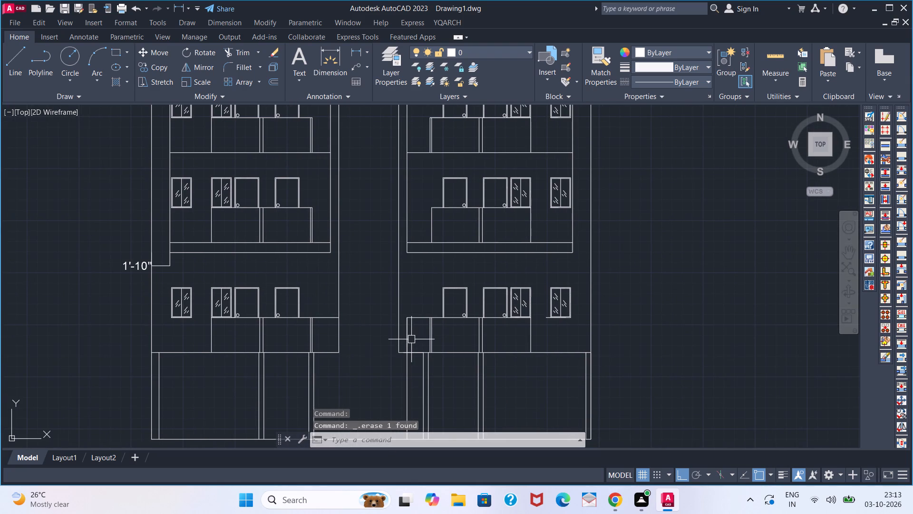
{"action": "type", "text": "EX"}
{"action": "key", "text": "space"}
{"action": "left_click", "coordinate": [418, 319]}
{"action": "key", "text": "space"}
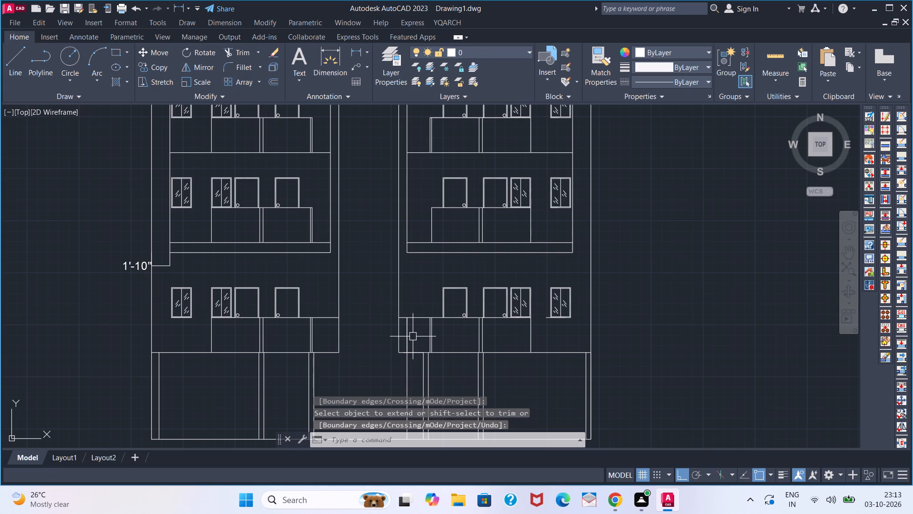
Erase the right wing's inner vertical lines running below the lowest balcony storey's door-base line.
{"action": "middle_click_drag", "start_coordinate": [411, 337], "coordinate": [384, 296]}
{"action": "left_click", "coordinate": [380, 292]}
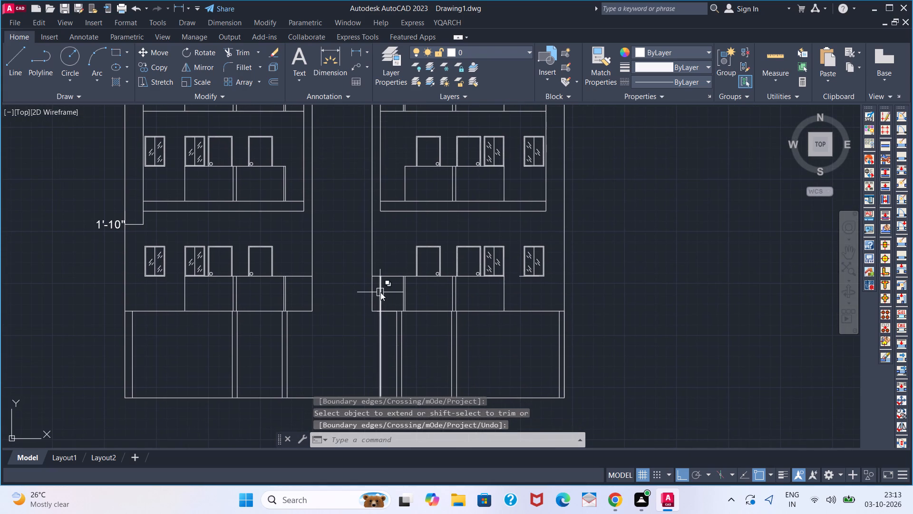
{"action": "key", "text": "Delete"}
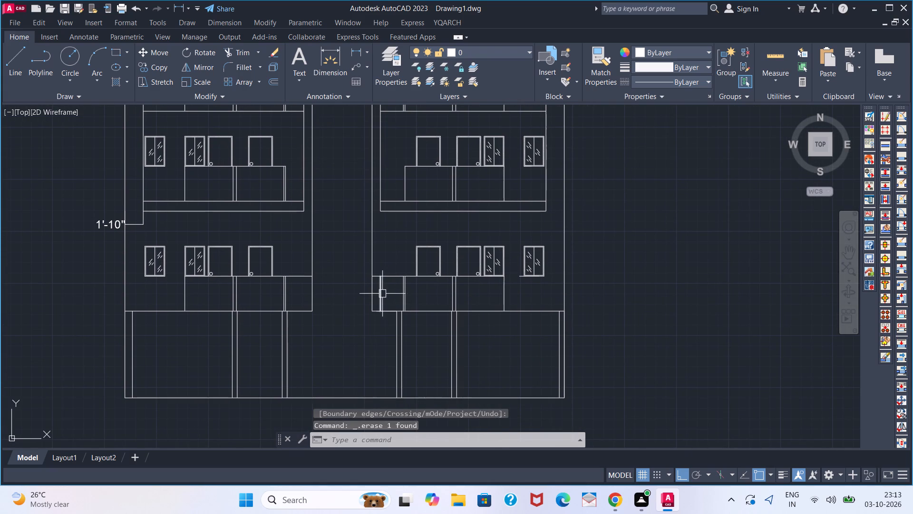
{"action": "left_click", "coordinate": [382, 294]}
{"action": "key", "text": "Delete"}
Extend the innermost balcony side line of the right wing's second-highest storey down to the third-highest storey's floor line.
{"action": "scroll", "coordinate": [377, 337], "scroll_direction": "down", "scroll_amount": 1}
{"action": "middle_click_drag", "start_coordinate": [370, 344], "coordinate": [282, 382]}
{"action": "scroll", "coordinate": [309, 279], "scroll_direction": "up", "scroll_amount": 2}
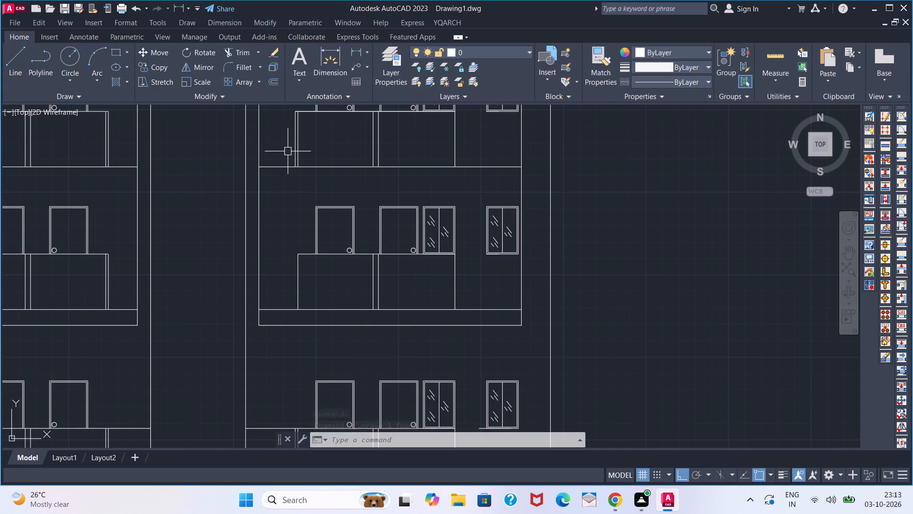
{"action": "key", "text": "e"}
{"action": "key", "text": "x"}
{"action": "key", "text": "space"}
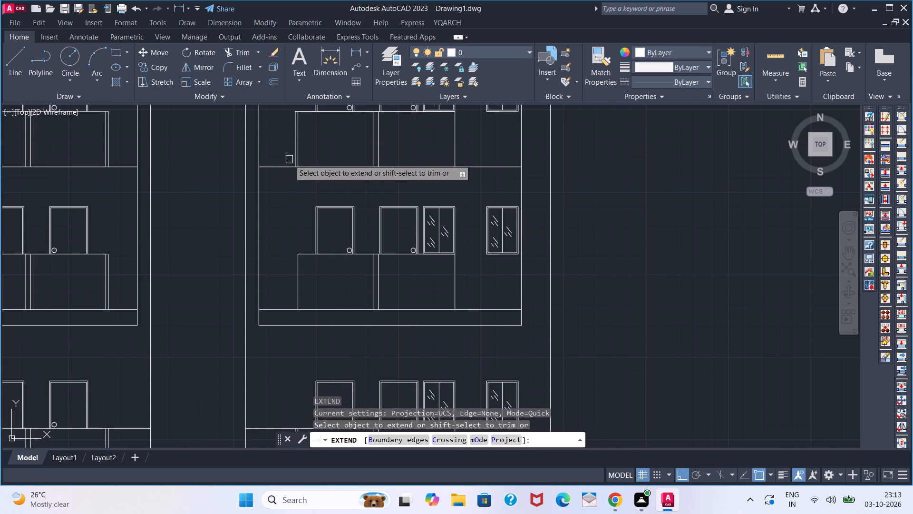
{"action": "left_click", "coordinate": [292, 161]}
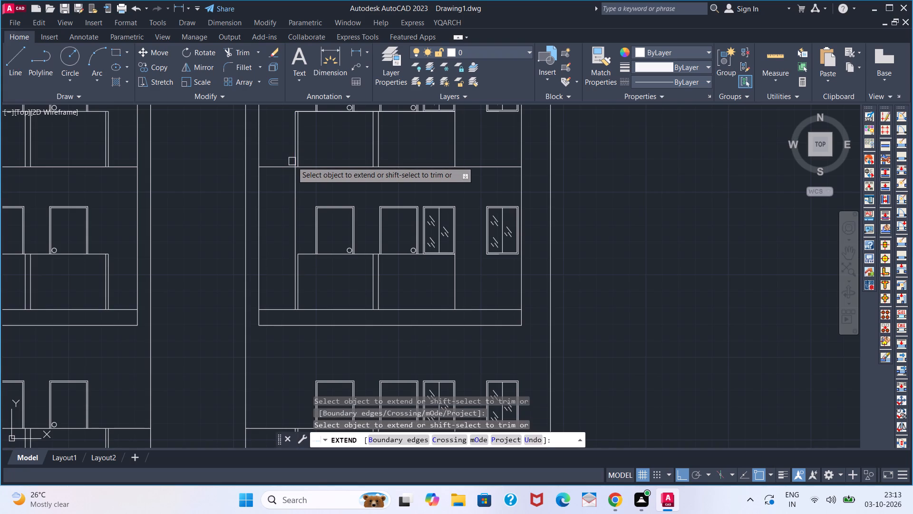
{"action": "key", "text": "space"}
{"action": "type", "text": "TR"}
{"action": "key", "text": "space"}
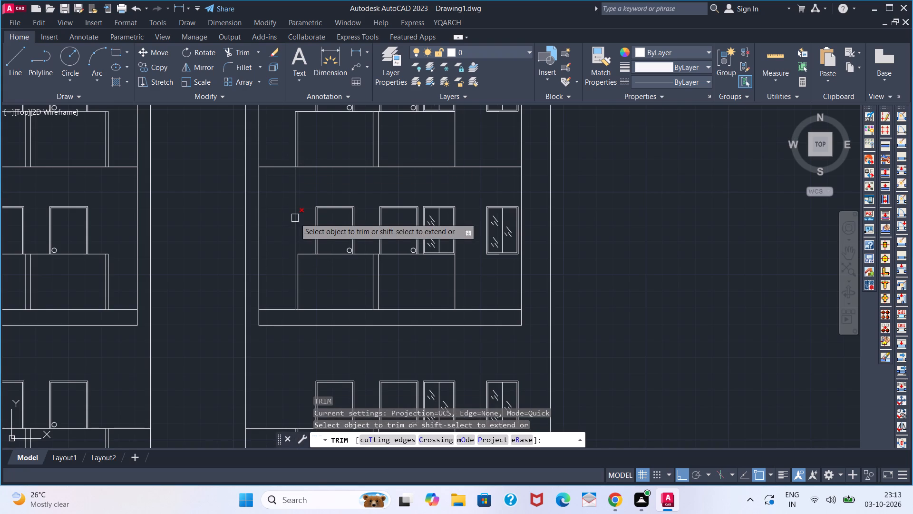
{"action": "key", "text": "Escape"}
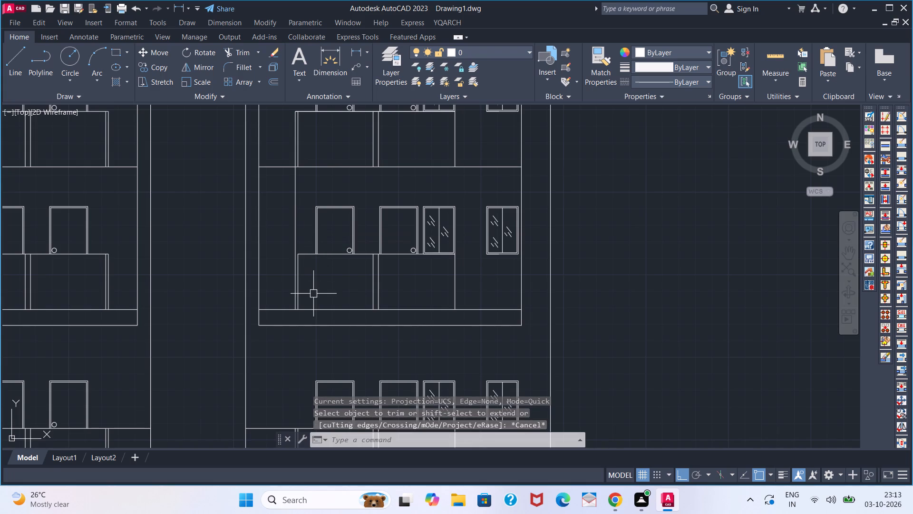
Close the inner top corner of the right wing's third-highest balcony: extend its door-base line to the innermost side line, trimming that line above.
{"action": "type", "text": "EX"}
{"action": "key", "text": "space"}
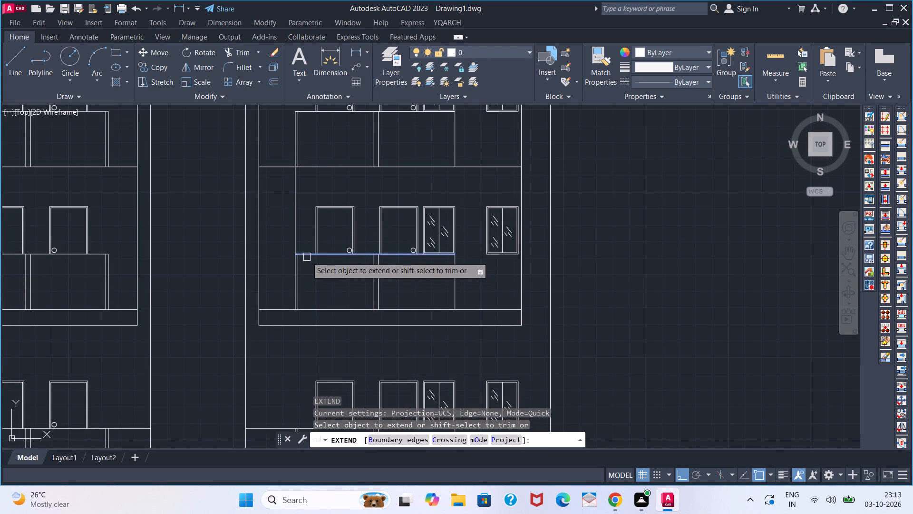
{"action": "left_click", "coordinate": [307, 257]}
{"action": "key", "text": "space"}
{"action": "type", "text": "TR"}
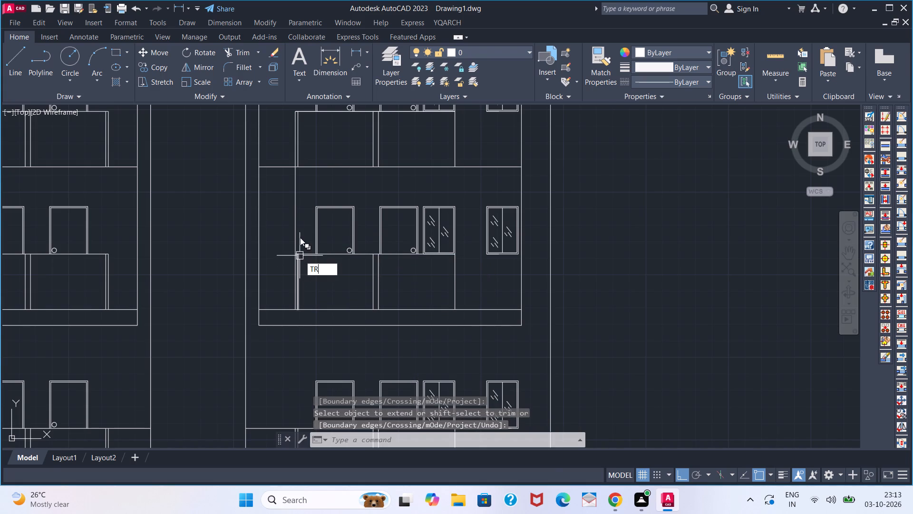
{"action": "key", "text": "space"}
{"action": "left_click", "coordinate": [295, 229]}
{"action": "key", "text": "space"}
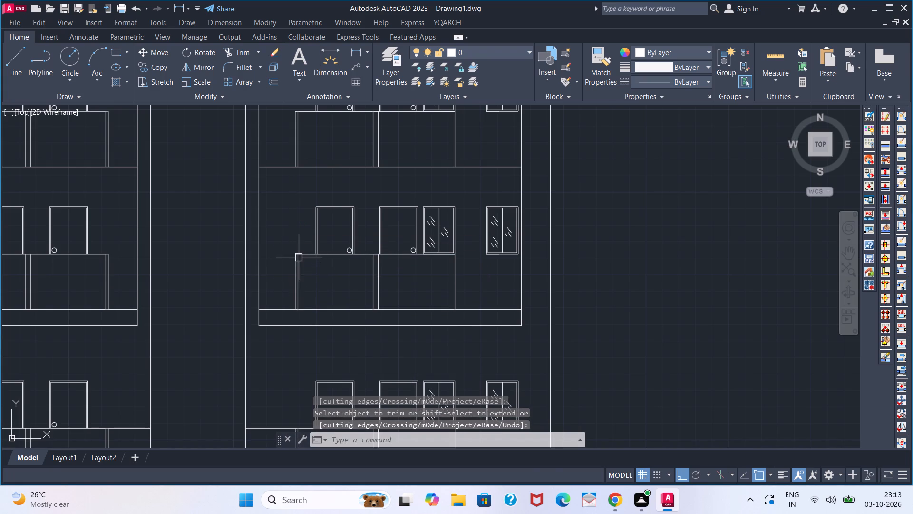
{"action": "key", "text": "space"}
{"action": "key", "text": "space"}
Erase the 1'-10" dimension beside the left wing's outer edge.
{"action": "scroll", "coordinate": [287, 272], "scroll_direction": "down", "scroll_amount": 2}
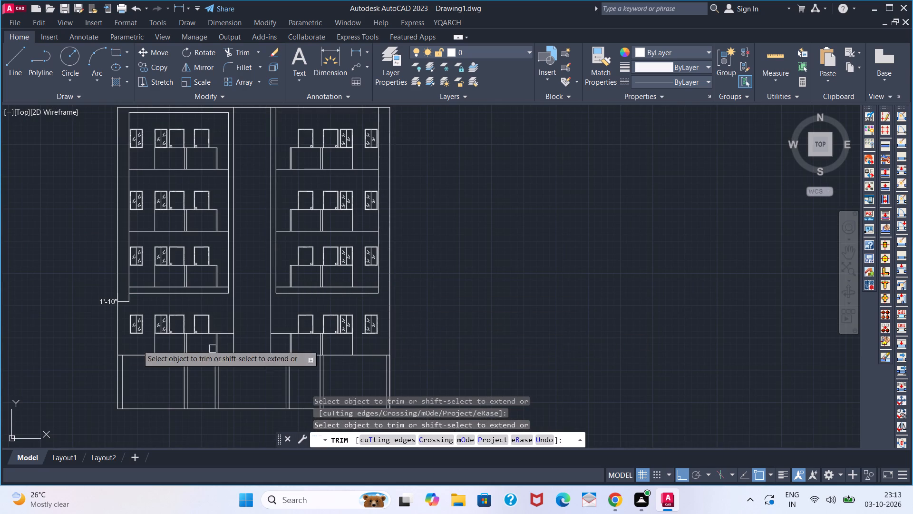
{"action": "key", "text": "space"}
{"action": "left_click", "coordinate": [107, 299]}
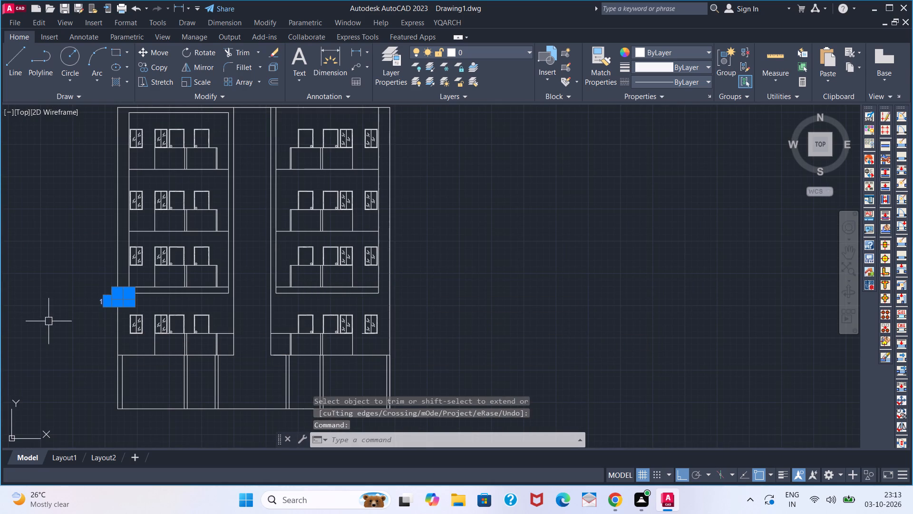
{"action": "key", "text": "Delete"}
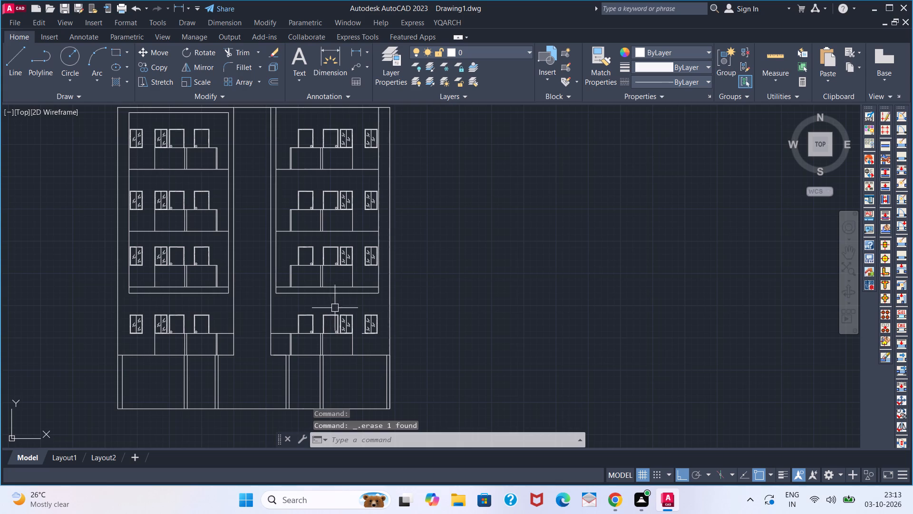
Trim the leftover door-base line stub beside the outermost window of the right wing's lowest balcony storey.
{"action": "middle_click_drag", "start_coordinate": [341, 309], "coordinate": [326, 328]}
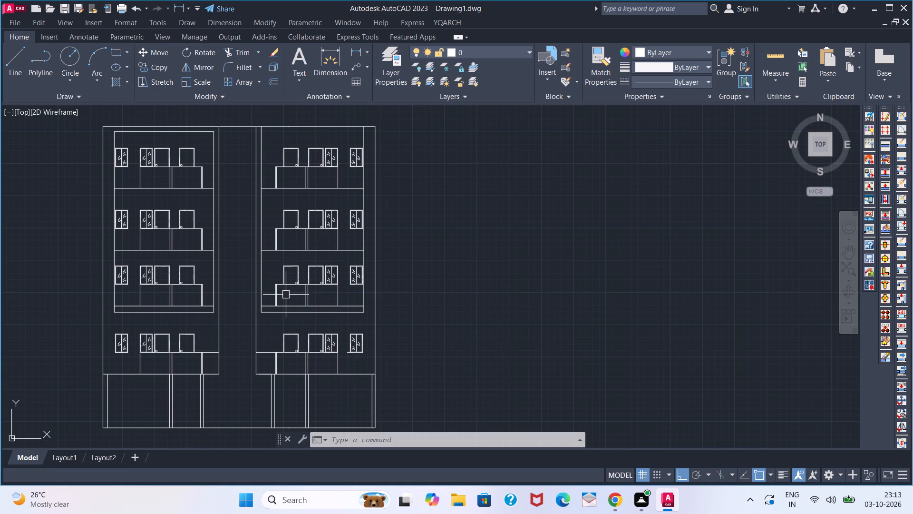
{"action": "scroll", "coordinate": [340, 340], "scroll_direction": "up", "scroll_amount": 2}
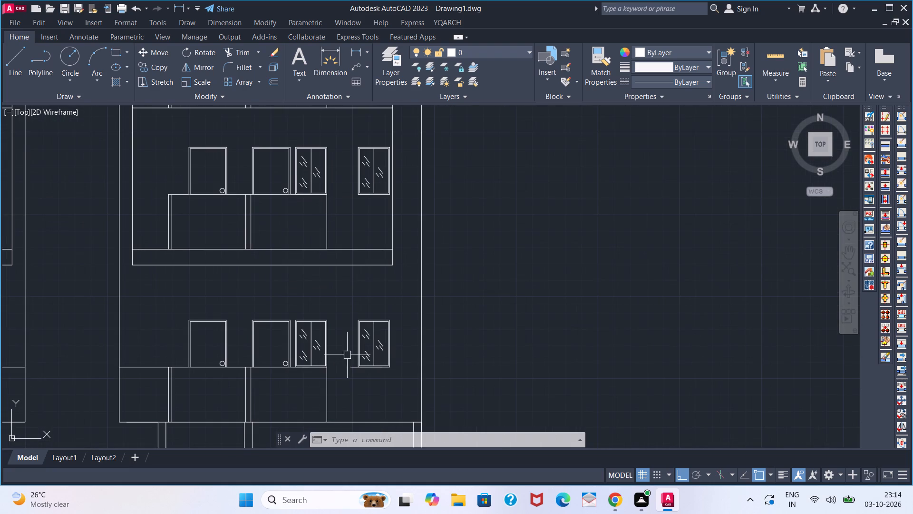
{"action": "type", "text": "TR"}
{"action": "key", "text": "space"}
{"action": "left_click", "coordinate": [349, 366]}
{"action": "key", "text": "space"}
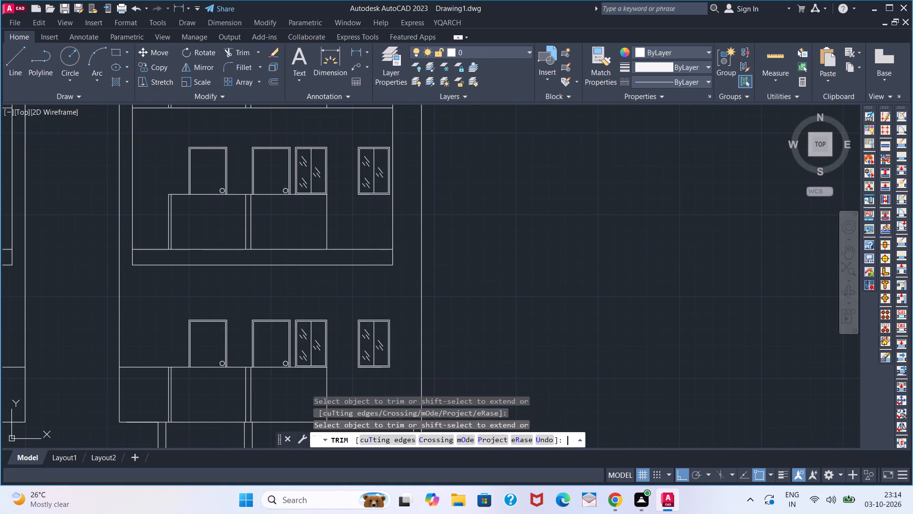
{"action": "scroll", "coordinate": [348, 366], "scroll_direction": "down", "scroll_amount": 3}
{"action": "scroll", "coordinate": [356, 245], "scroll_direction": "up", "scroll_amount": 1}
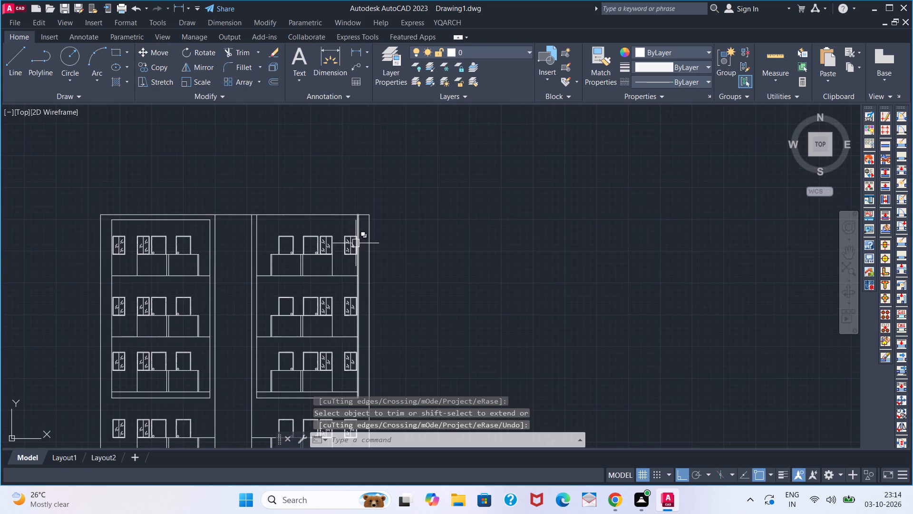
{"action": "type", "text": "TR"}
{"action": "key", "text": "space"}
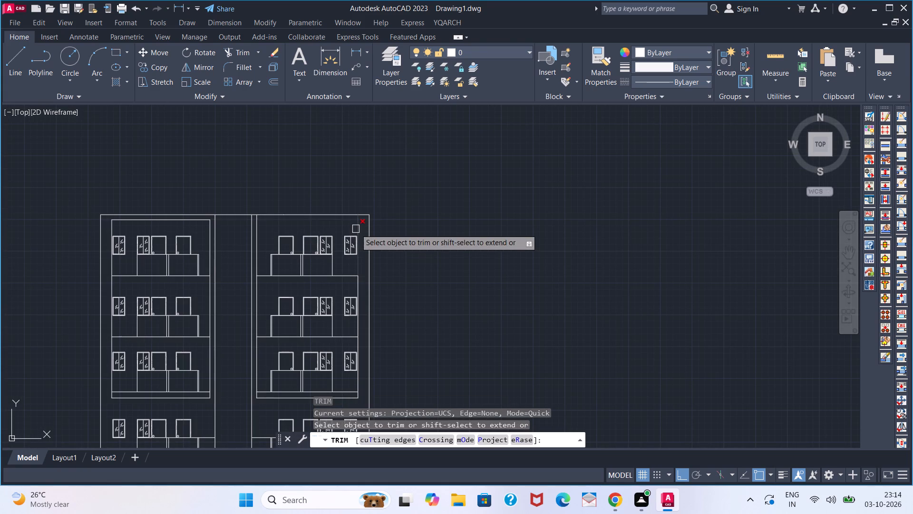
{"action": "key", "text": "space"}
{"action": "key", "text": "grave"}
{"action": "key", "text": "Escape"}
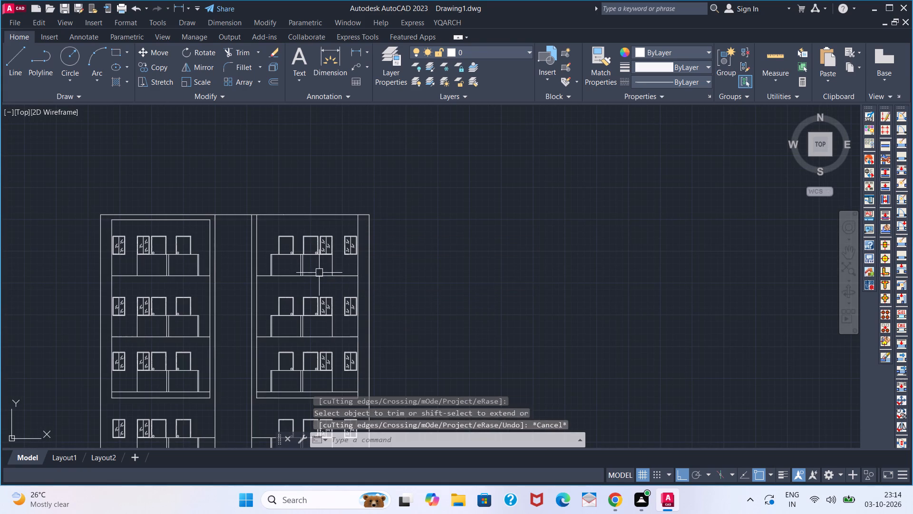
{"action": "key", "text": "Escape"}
Offset the right wing's roof line 10" downward.
{"action": "key", "text": "o"}
{"action": "key", "text": "Return"}
{"action": "key", "text": "1"}
{"action": "key", "text": "0"}
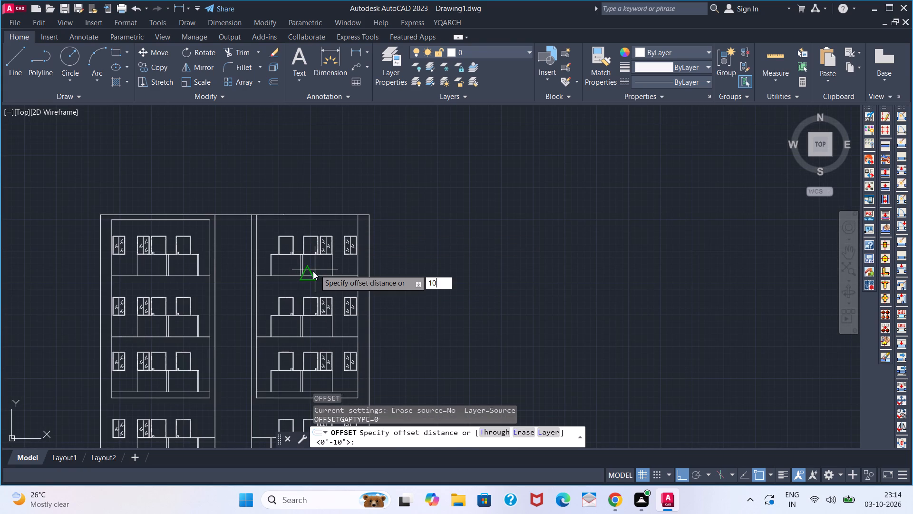
{"action": "key", "text": "Return"}
{"action": "left_click", "coordinate": [322, 217]}
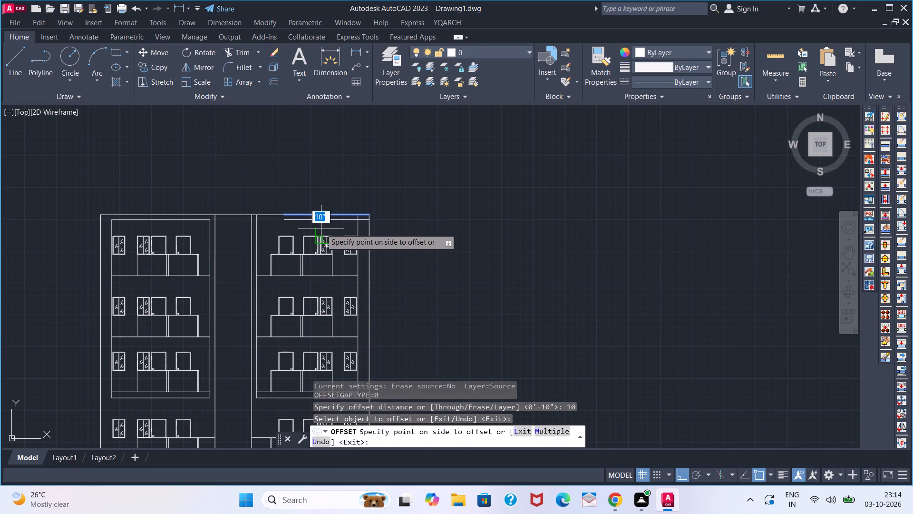
{"action": "left_click", "coordinate": [321, 228]}
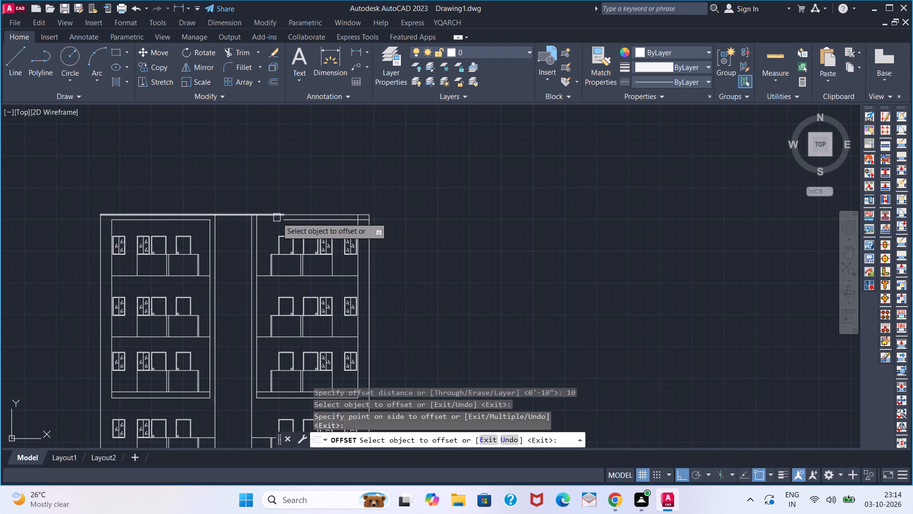
{"action": "key", "text": "Escape"}
Extend the offset line below the right wing's roof to the wing's inner frame line.
{"action": "key", "text": "e"}
{"action": "type", "text": "X"}
{"action": "key", "text": "space"}
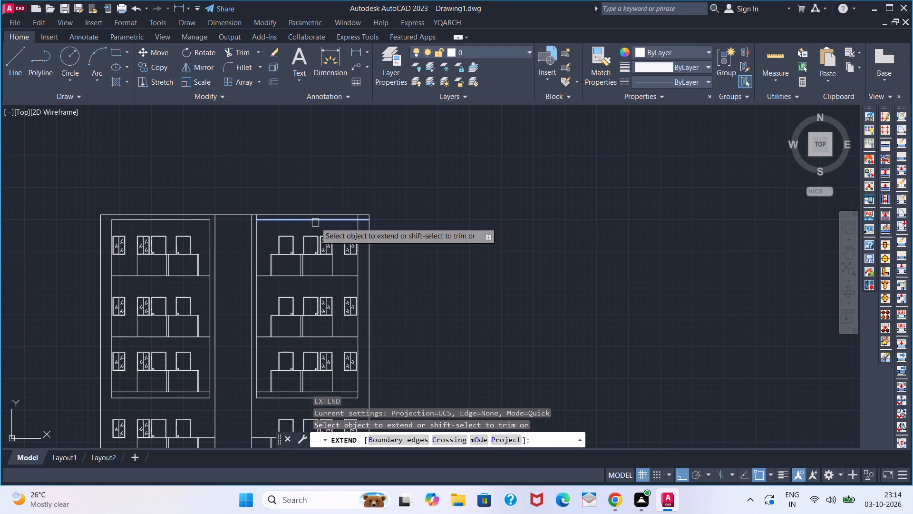
{"action": "left_click", "coordinate": [315, 222]}
{"action": "key", "text": "space"}
Trim the overhanging line ends at both top corners of the right wing's inner frame to leave clean corners.
{"action": "key", "text": "t"}
{"action": "type", "text": "R"}
{"action": "key", "text": "space"}
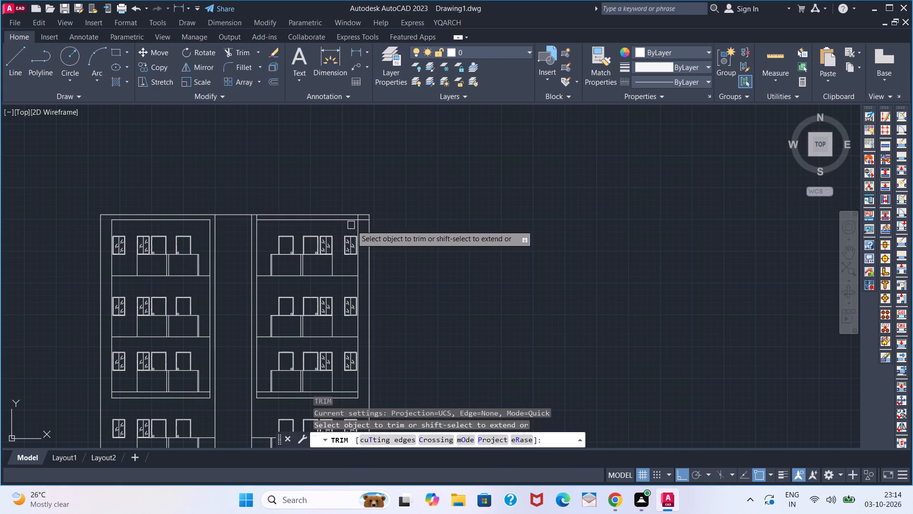
{"action": "scroll", "coordinate": [356, 225], "scroll_direction": "up", "scroll_amount": 3}
{"action": "left_click", "coordinate": [362, 208]}
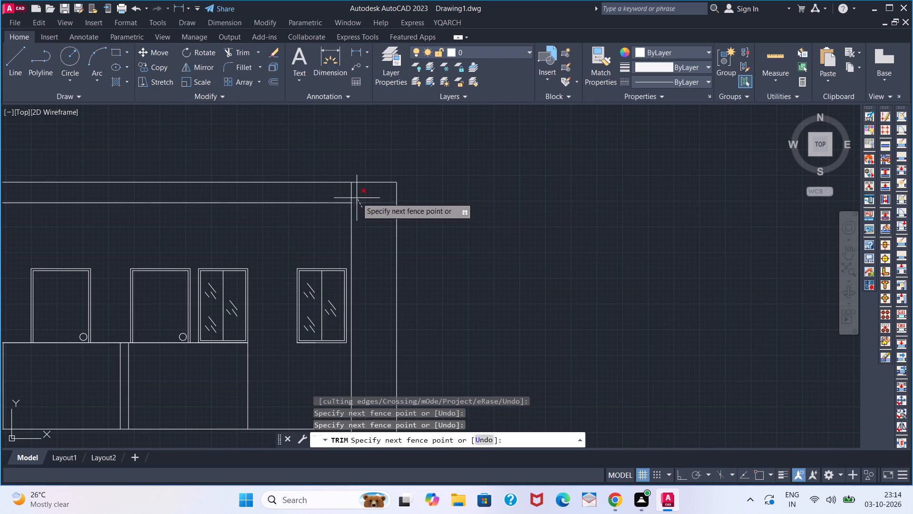
{"action": "left_click", "coordinate": [357, 198]}
{"action": "left_click", "coordinate": [352, 195]}
{"action": "scroll", "coordinate": [364, 201], "scroll_direction": "down", "scroll_amount": 3}
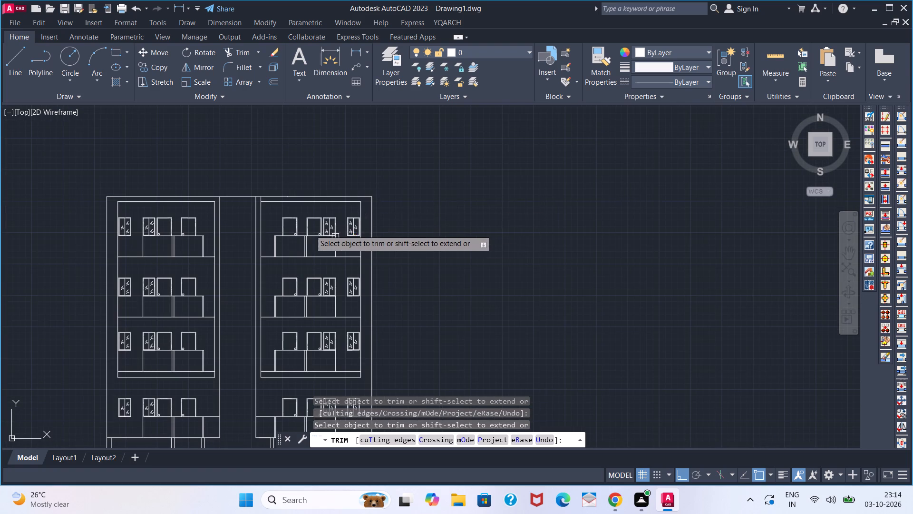
{"action": "scroll", "coordinate": [262, 205], "scroll_direction": "up", "scroll_amount": 2}
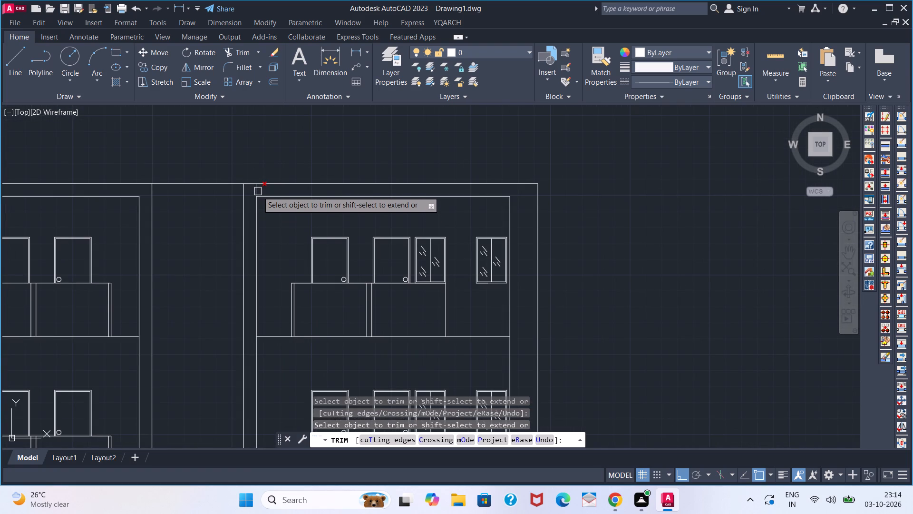
{"action": "left_click", "coordinate": [258, 191]}
{"action": "key", "text": "space"}
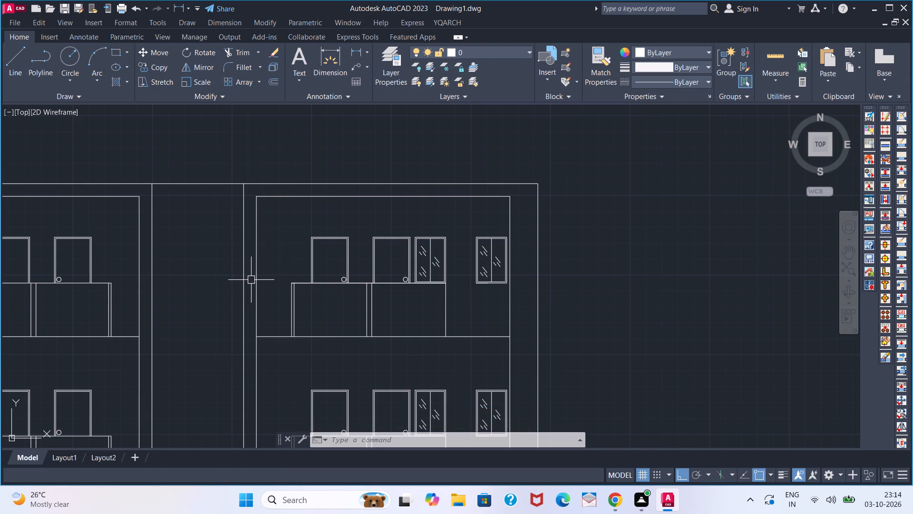
Examine the whole front elevation, comparing both wings.
{"action": "scroll", "coordinate": [287, 282], "scroll_direction": "down", "scroll_amount": 2}
{"action": "middle_click_drag", "start_coordinate": [300, 282], "coordinate": [385, 198]}
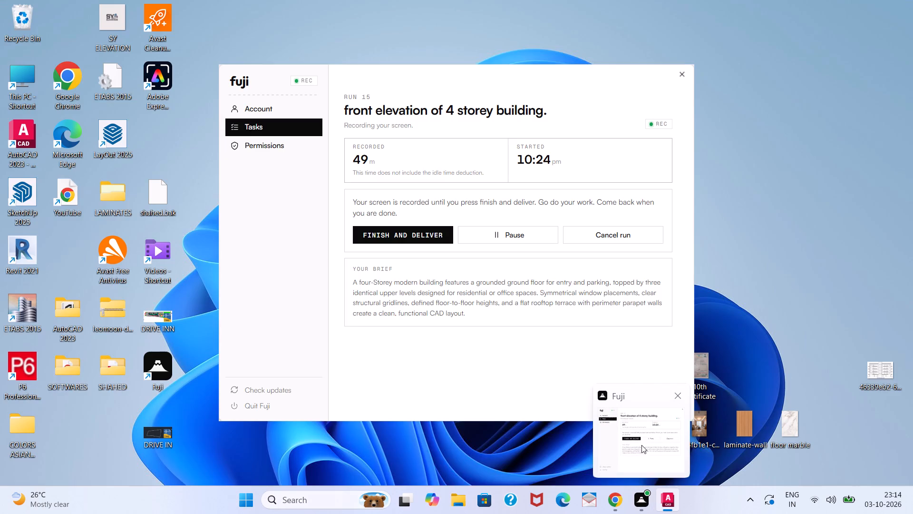
{"action": "scroll", "coordinate": [262, 250], "scroll_direction": "down", "scroll_amount": 1}
{"action": "middle_click_drag", "start_coordinate": [264, 253], "coordinate": [328, 209]}
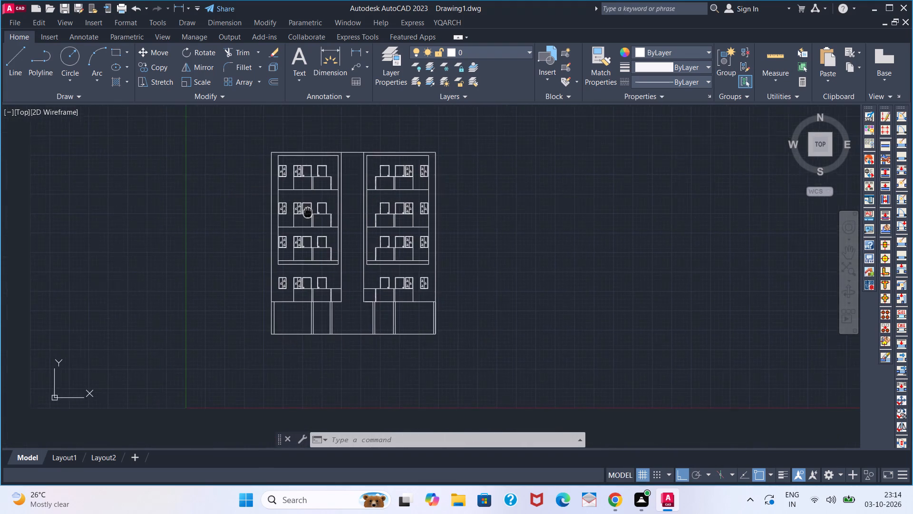
{"action": "middle_click_drag", "start_coordinate": [328, 209], "coordinate": [334, 211]}
{"action": "scroll", "coordinate": [331, 209], "scroll_direction": "down", "scroll_amount": 1}
{"action": "scroll", "coordinate": [343, 244], "scroll_direction": "up", "scroll_amount": 1}
{"action": "middle_click_drag", "start_coordinate": [344, 245], "coordinate": [343, 294]}
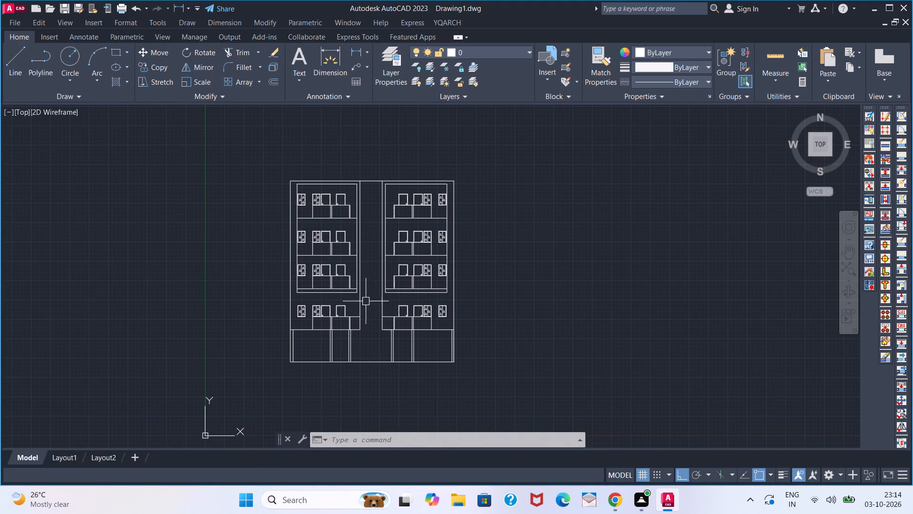
{"action": "scroll", "coordinate": [373, 234], "scroll_direction": "up", "scroll_amount": 1}
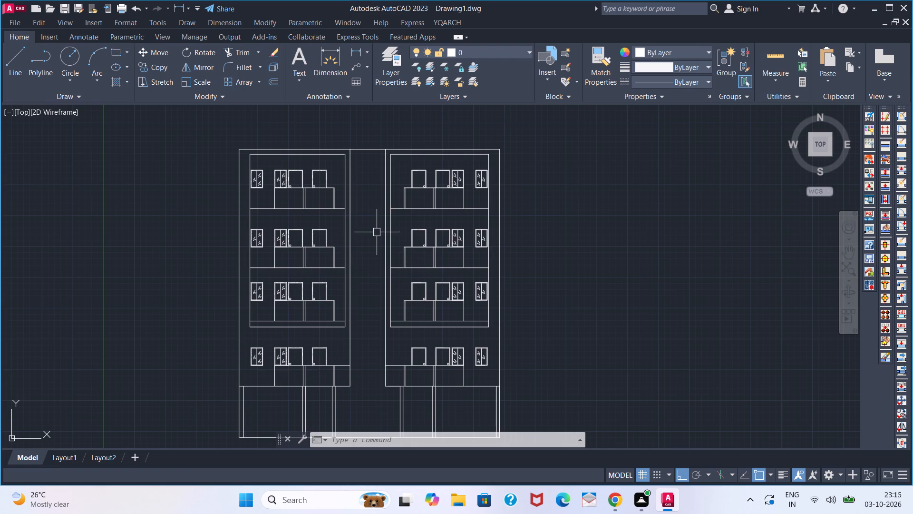
{"action": "middle_click_drag", "start_coordinate": [387, 223], "coordinate": [414, 218]}
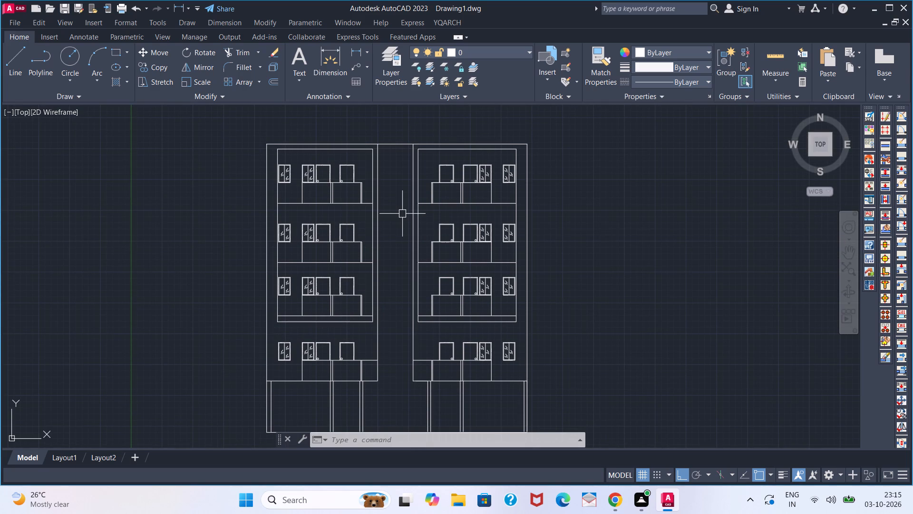
Draw a 7' high rectangular outline above the roof line, spanning the central bay between the two wings' inner edges.
{"action": "middle_click_drag", "start_coordinate": [400, 217], "coordinate": [404, 274]}
{"action": "key", "text": "l"}
{"action": "key", "text": "Return"}
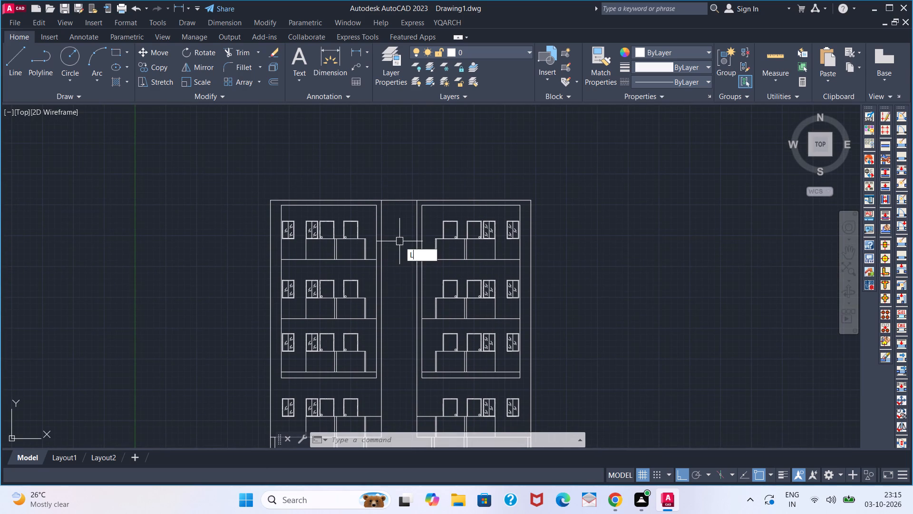
{"action": "left_click", "coordinate": [383, 202]}
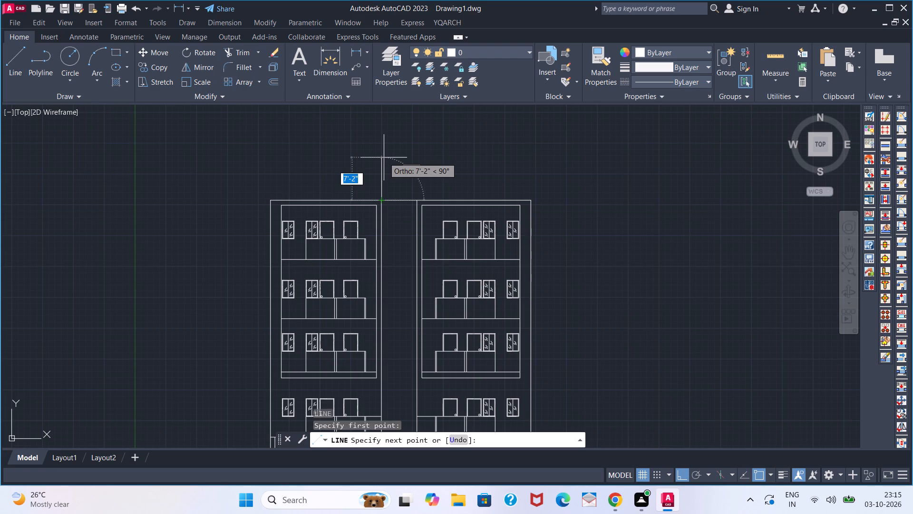
{"action": "key", "text": "5"}
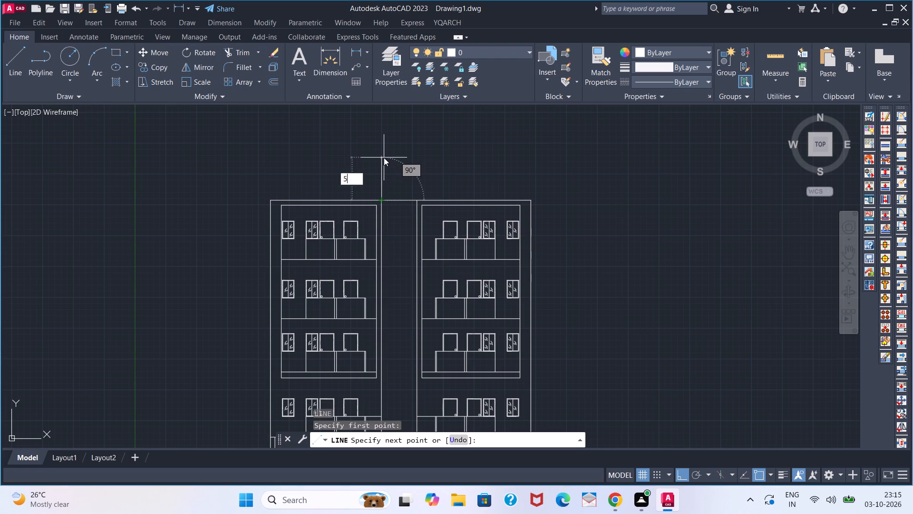
{"action": "key", "text": "BackSpace"}
{"action": "type", "text": "7'"}
{"action": "key", "text": "Return"}
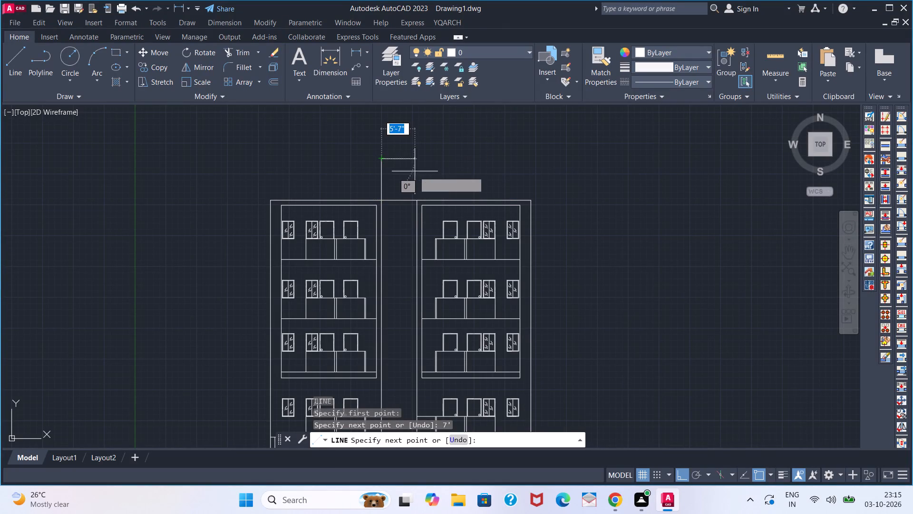
{"action": "left_click", "coordinate": [413, 160]}
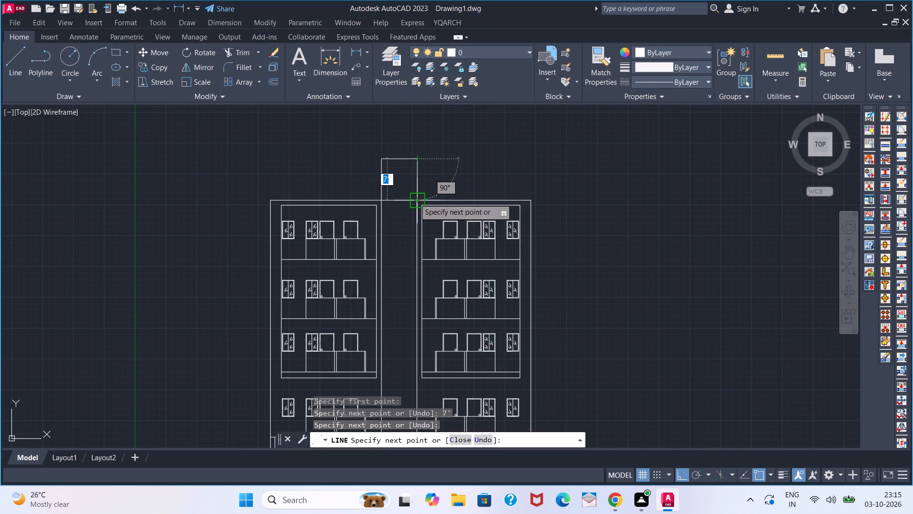
{"action": "left_click", "coordinate": [415, 198]}
{"action": "key", "text": "space"}
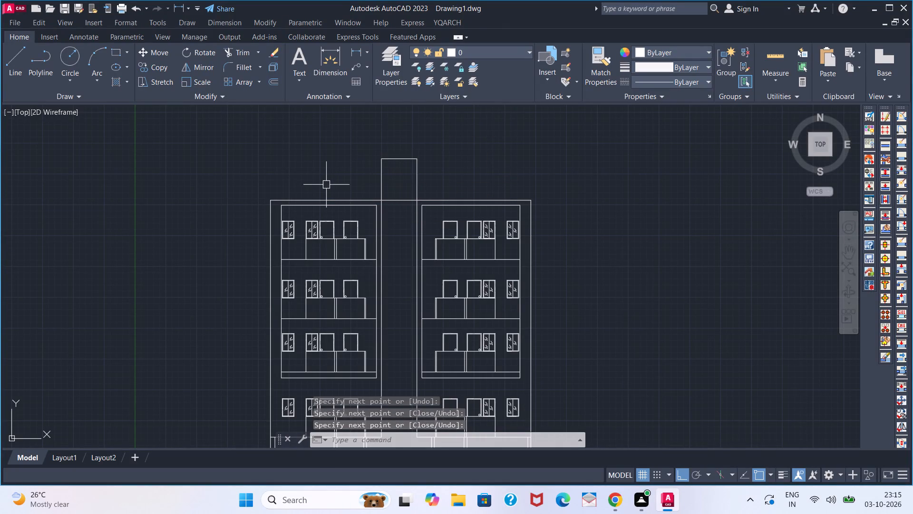
Offset the roof lines of both wings 3'6" upward to form the top edge of the parapet.
{"action": "key", "text": "o"}
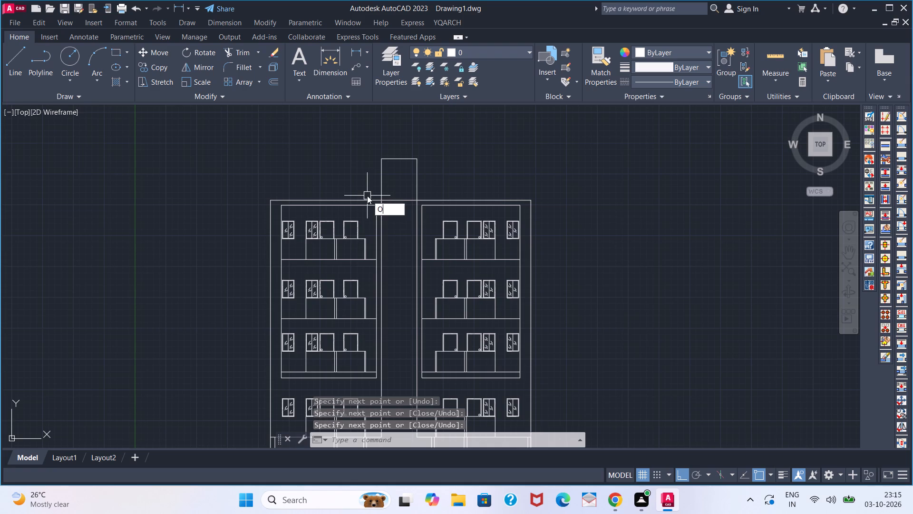
{"action": "key", "text": "Return"}
{"action": "key", "text": "3"}
{"action": "key", "text": "apostrophe"}
{"action": "key", "text": "6"}
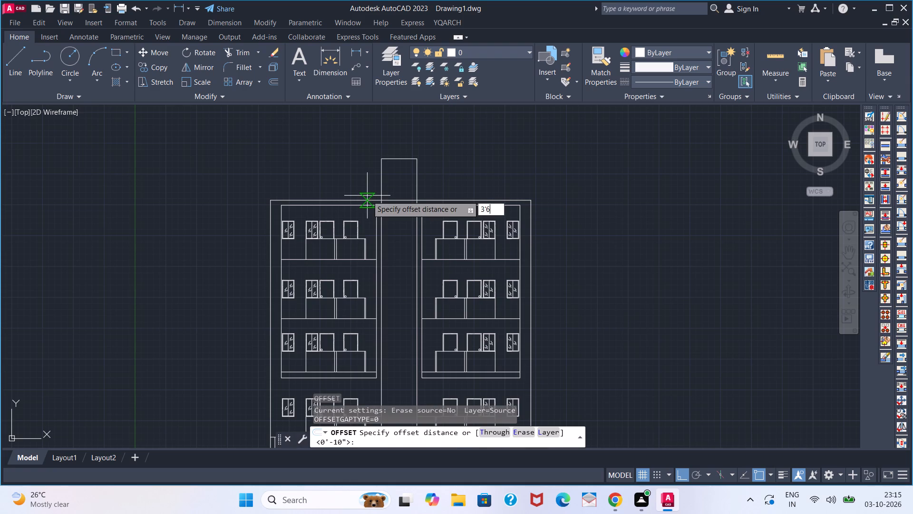
{"action": "key", "text": "Return"}
{"action": "left_click", "coordinate": [367, 197]}
{"action": "left_click", "coordinate": [367, 168]}
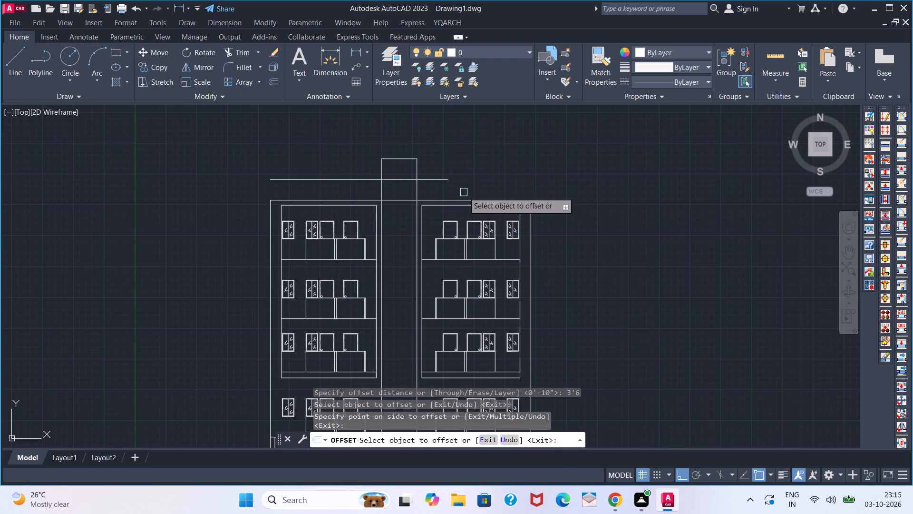
{"action": "left_click", "coordinate": [468, 196]}
{"action": "left_click", "coordinate": [472, 158]}
{"action": "left_click", "coordinate": [473, 200]}
{"action": "left_click", "coordinate": [476, 168]}
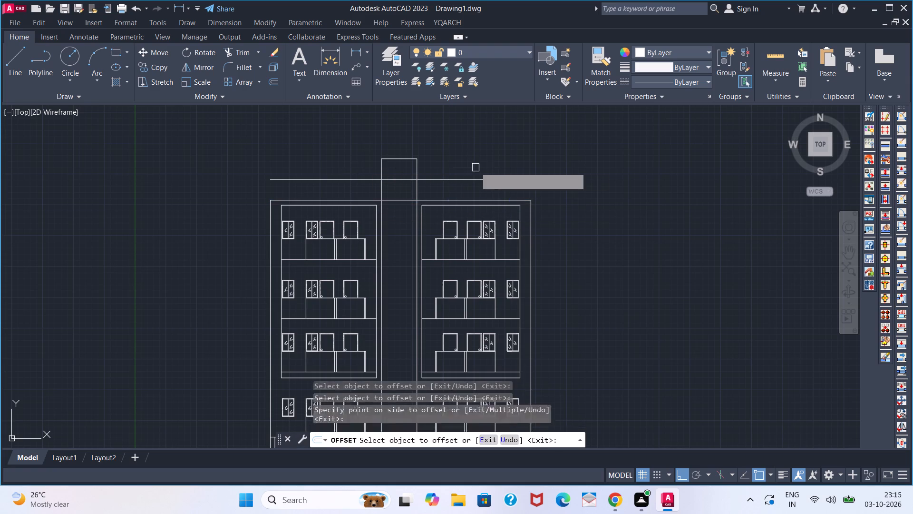
{"action": "key", "text": "space"}
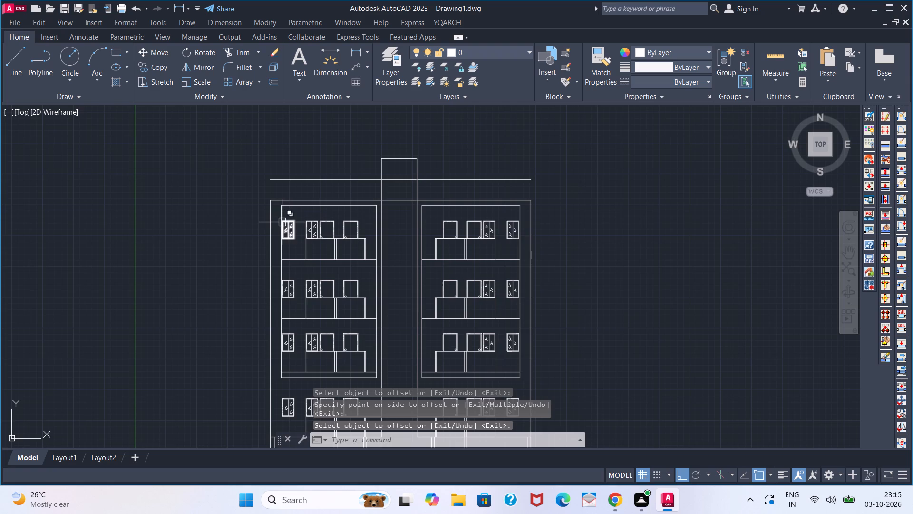
Extend the outer wall lines of the left and right wings up to the parapet's top line.
{"action": "type", "text": "EX"}
{"action": "key", "text": "space"}
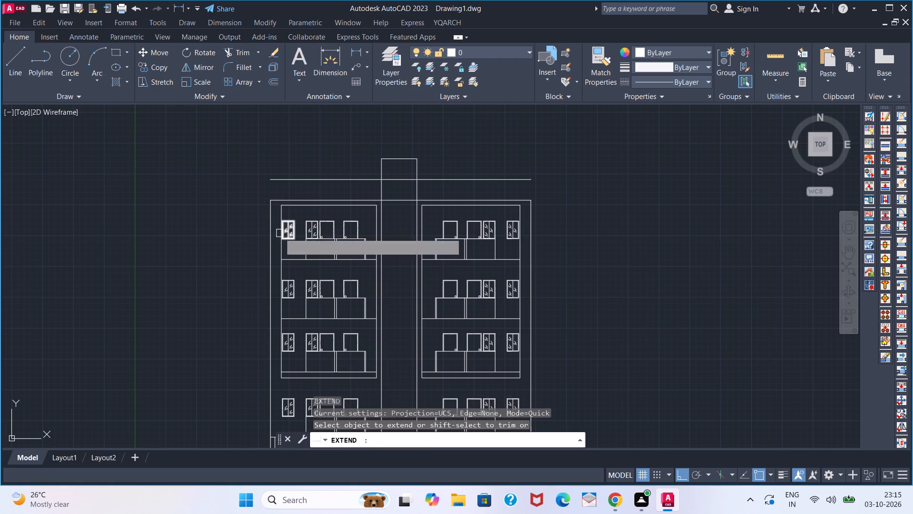
{"action": "left_click", "coordinate": [269, 226]}
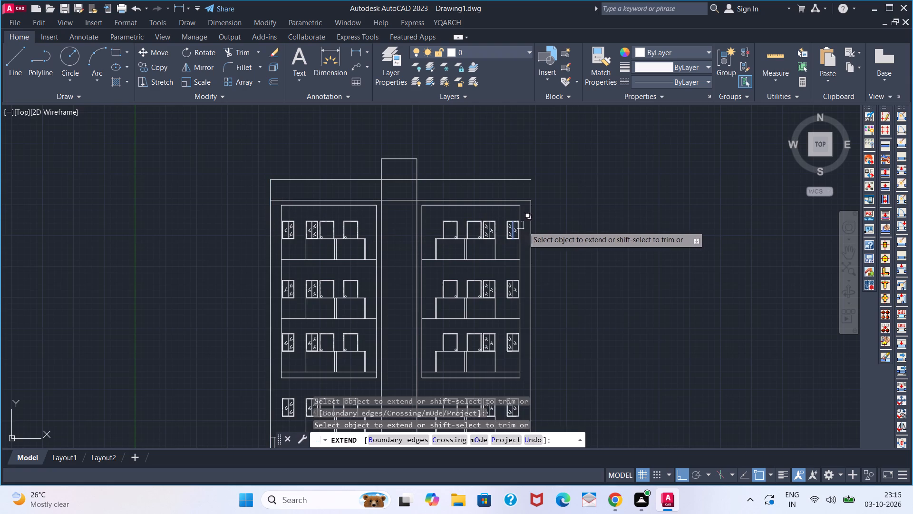
{"action": "left_click", "coordinate": [530, 226]}
{"action": "key", "text": "space"}
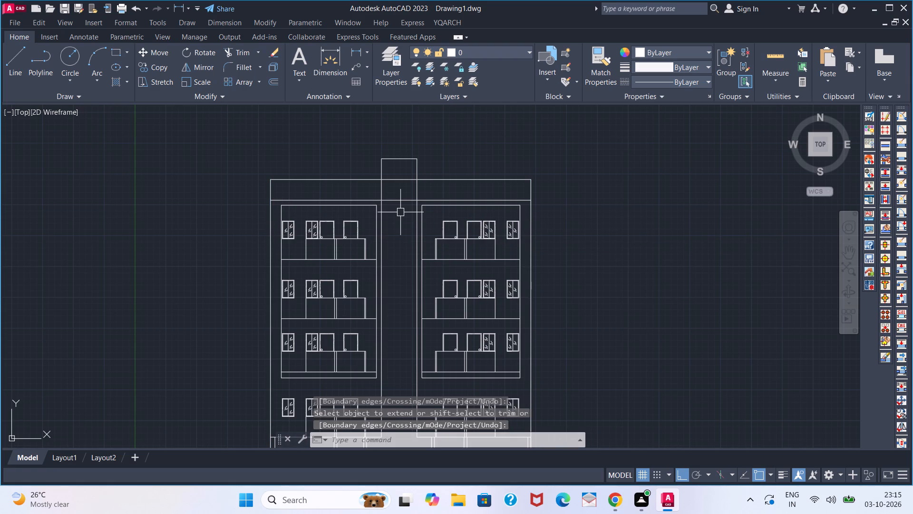
Trim the parapet top line and the roof line where they cross the central bay.
{"action": "type", "text": "TR"}
{"action": "key", "text": "space"}
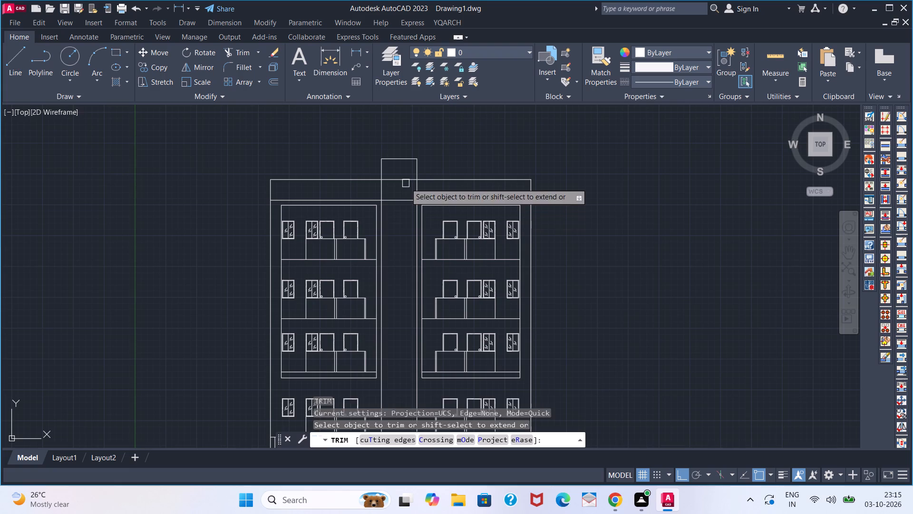
{"action": "left_click", "coordinate": [406, 183]}
{"action": "key", "text": "space"}
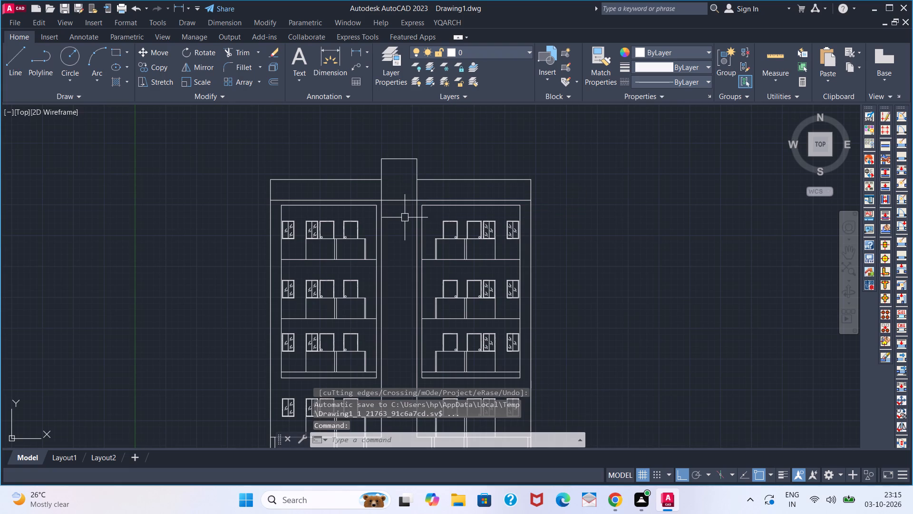
{"action": "key", "text": "space"}
{"action": "left_click", "coordinate": [406, 203]}
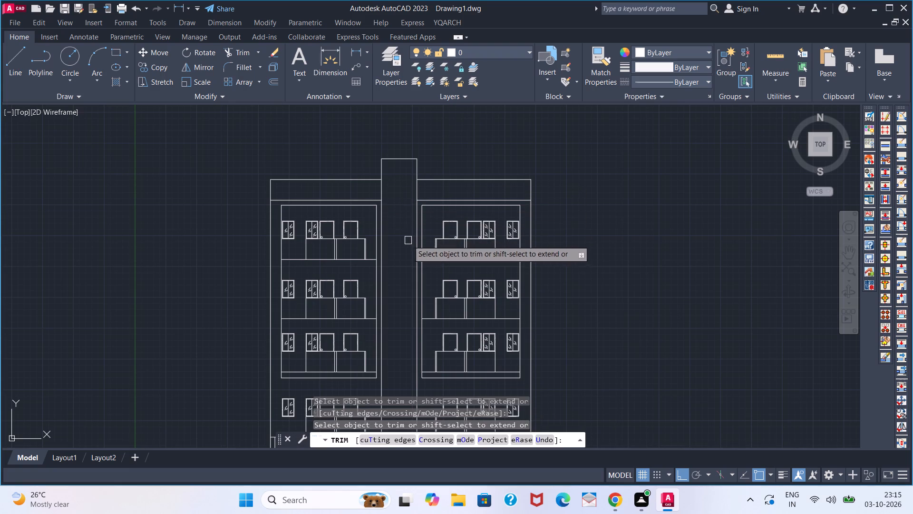
{"action": "key", "text": "space"}
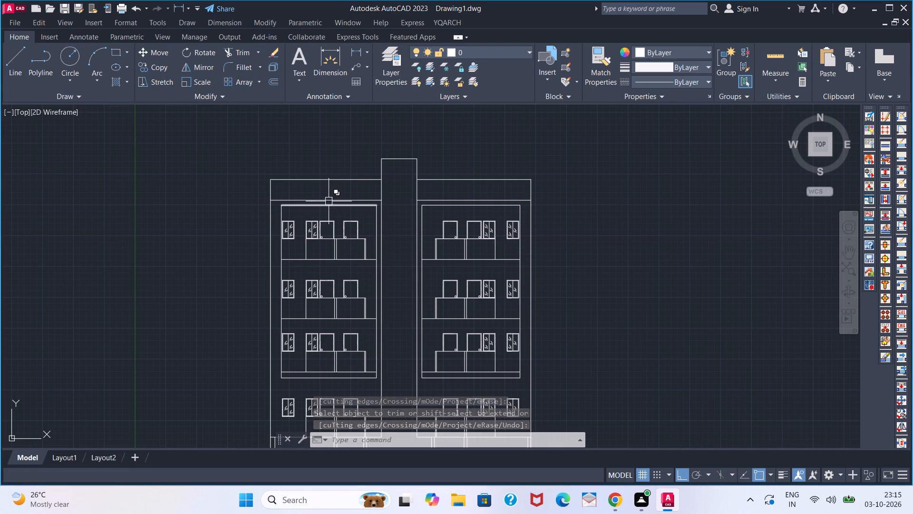
Draw a line along the left wing's parapet top and a vertical divider from its midpoint down to the roof line.
{"action": "key", "text": "l"}
{"action": "key", "text": "Return"}
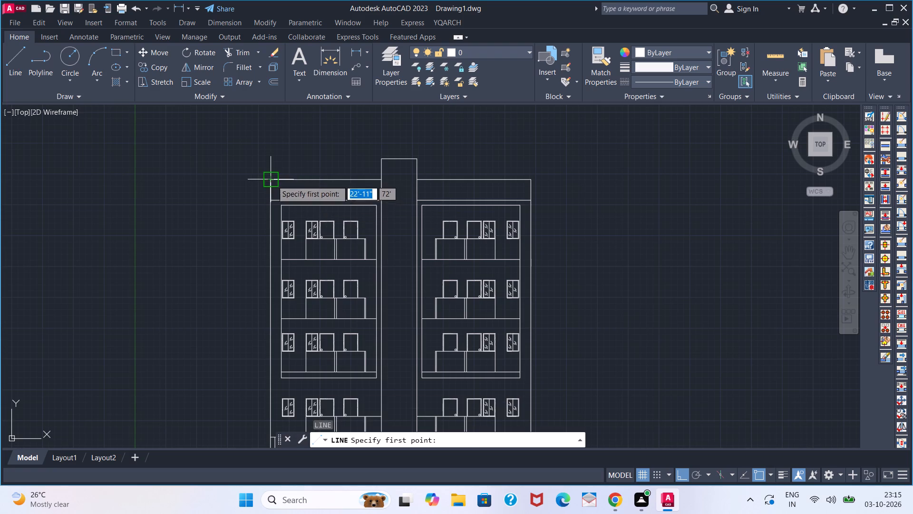
{"action": "left_click", "coordinate": [272, 180]}
{"action": "left_click", "coordinate": [380, 177]}
{"action": "key", "text": "space"}
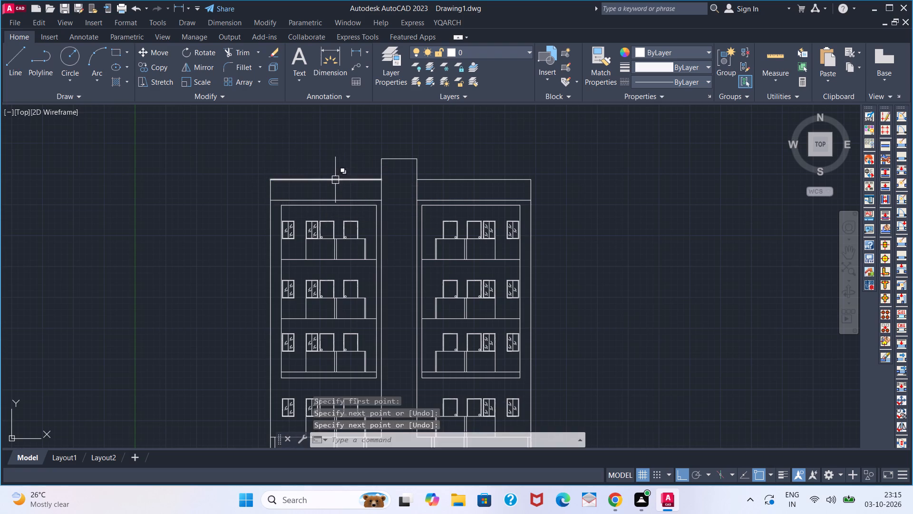
{"action": "key", "text": "space"}
{"action": "left_click", "coordinate": [328, 180]}
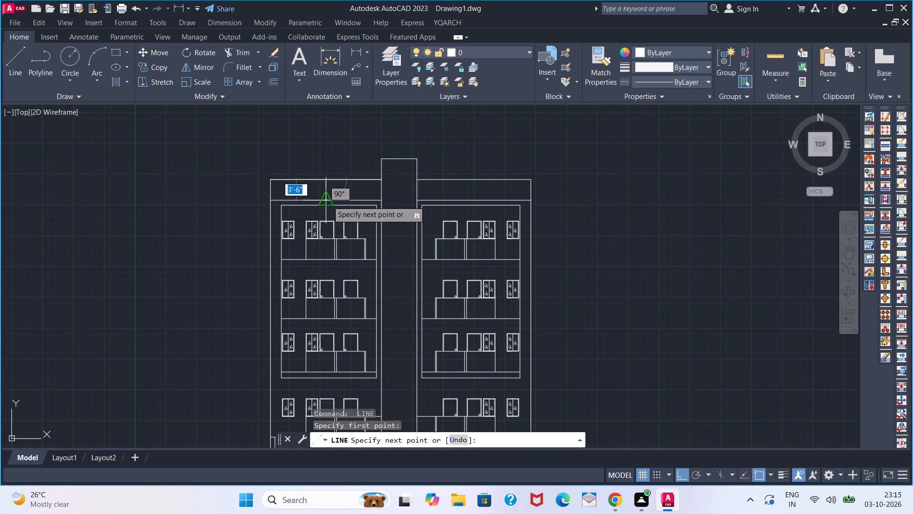
{"action": "left_click", "coordinate": [328, 201]}
{"action": "key", "text": "space"}
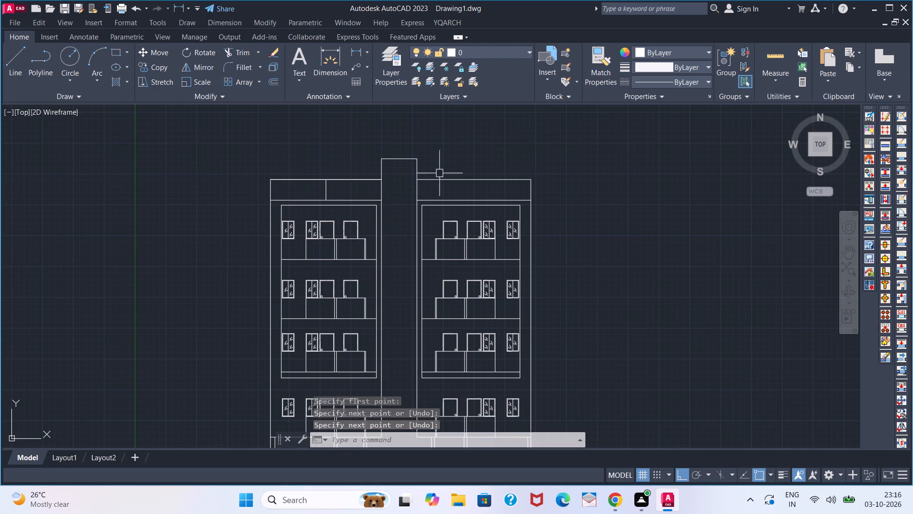
{"action": "key", "text": "space"}
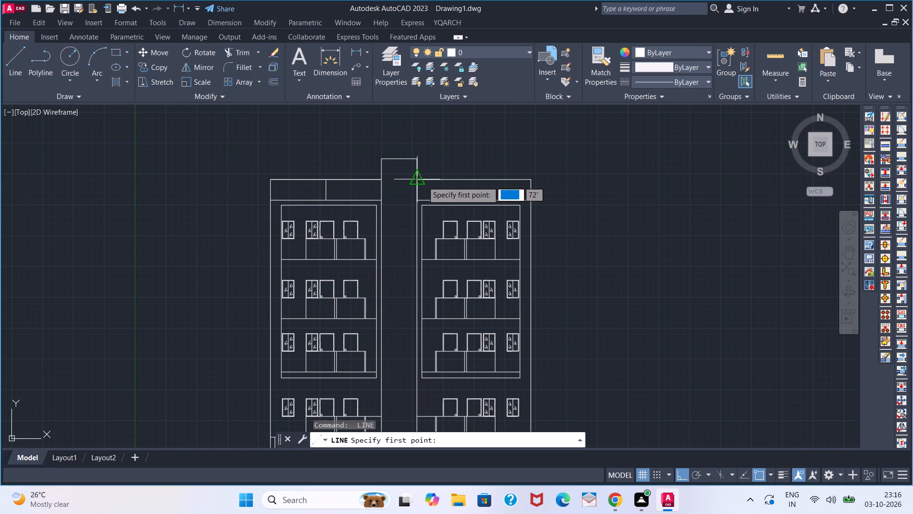
{"action": "key", "text": "Escape"}
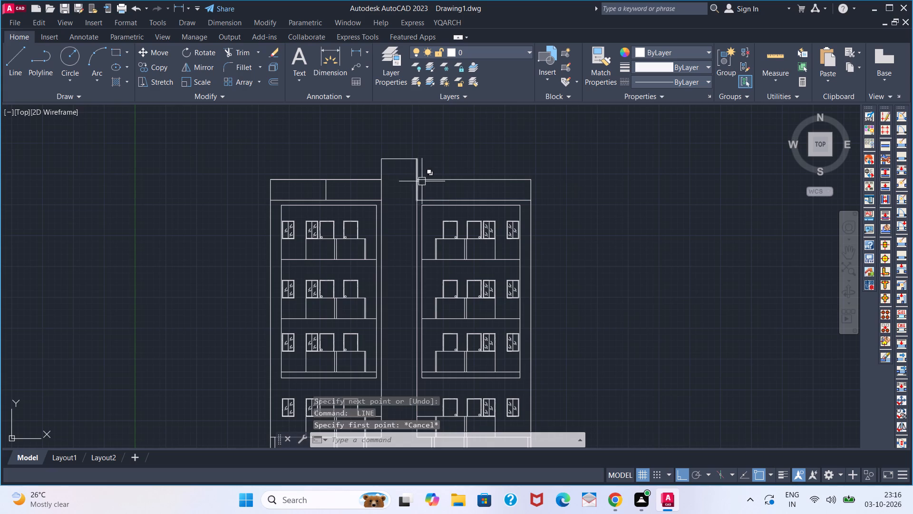
Draw a line along the right wing's parapet top and a vertical divider from its midpoint down to the roof line.
{"action": "scroll", "coordinate": [426, 179], "scroll_direction": "up", "scroll_amount": 1}
{"action": "key", "text": "l"}
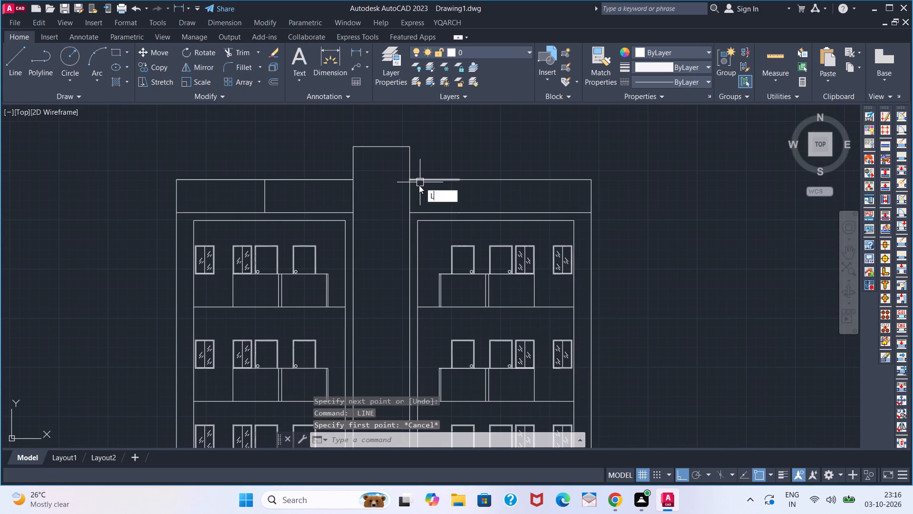
{"action": "key", "text": "space"}
{"action": "left_click", "coordinate": [413, 185]}
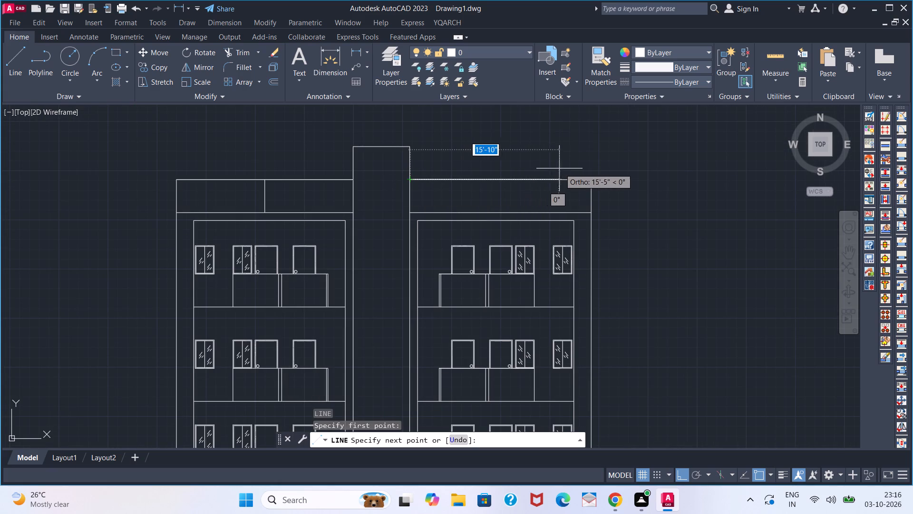
{"action": "left_click", "coordinate": [589, 178]}
{"action": "key", "text": "space"}
{"action": "key", "text": "space"}
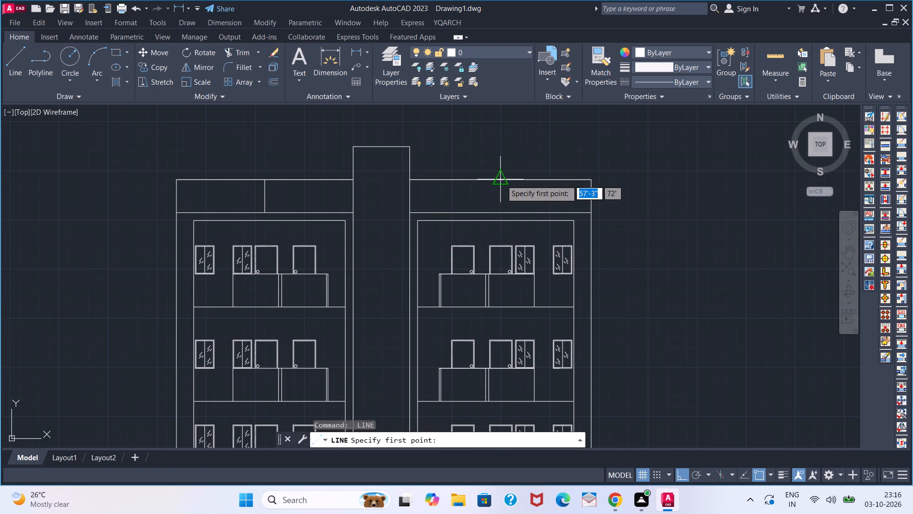
{"action": "left_click", "coordinate": [501, 180]}
{"action": "left_click", "coordinate": [502, 213]}
{"action": "key", "text": "space"}
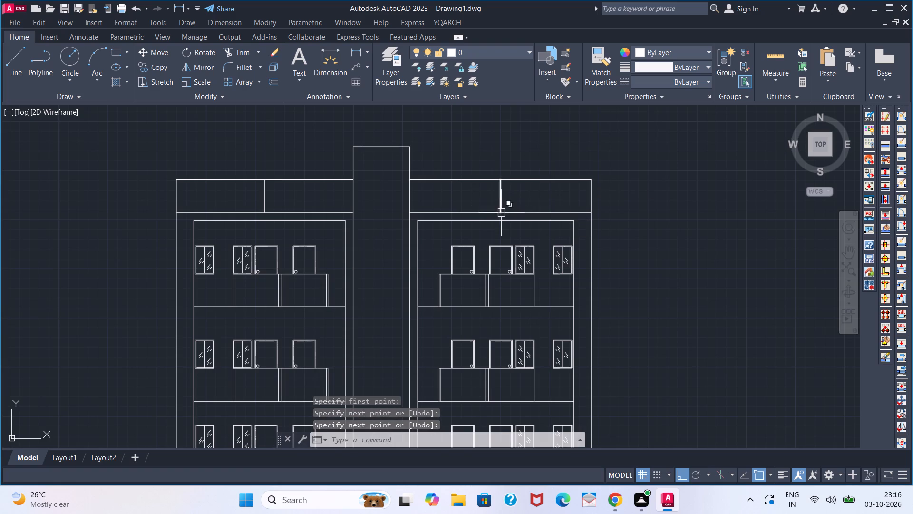
Offset the left parapet's vertical divider 1" to each side and erase the original centre line.
{"action": "scroll", "coordinate": [309, 222], "scroll_direction": "down", "scroll_amount": 1}
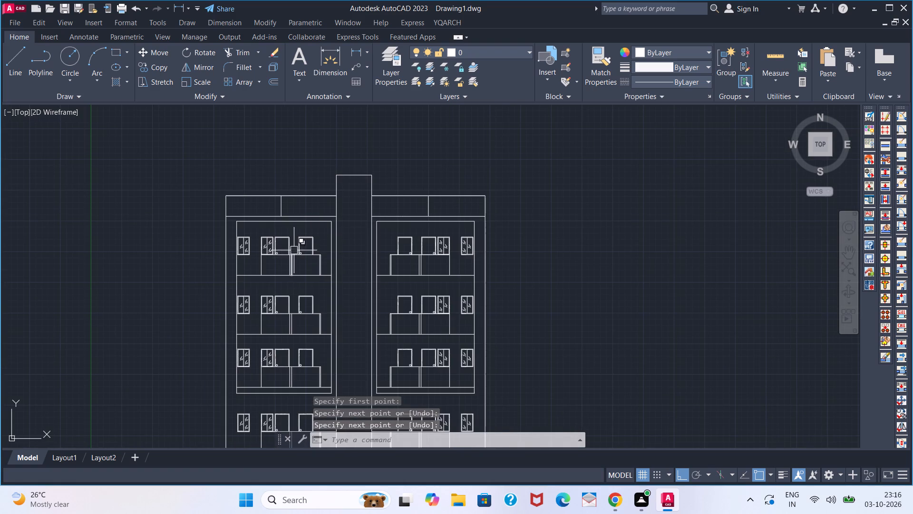
{"action": "scroll", "coordinate": [287, 212], "scroll_direction": "up", "scroll_amount": 5}
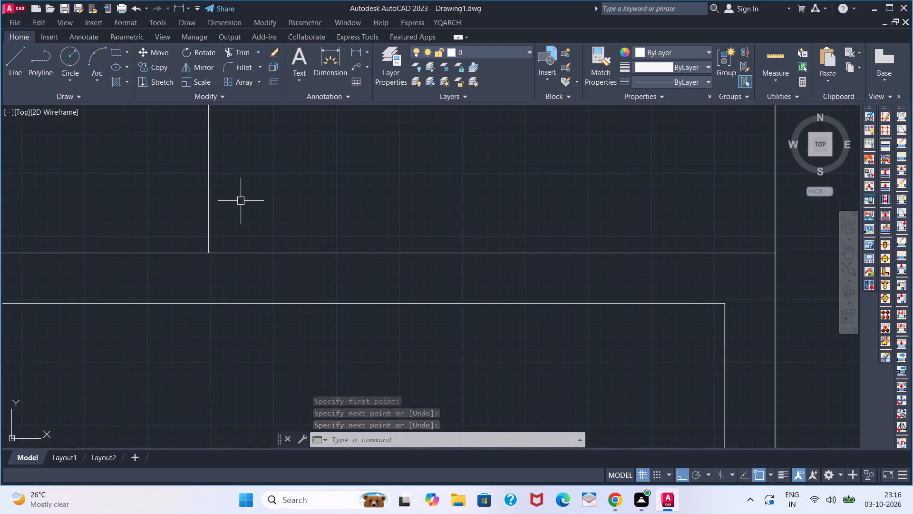
{"action": "key", "text": "o"}
{"action": "key", "text": "Return"}
{"action": "key", "text": "1"}
{"action": "key", "text": "Return"}
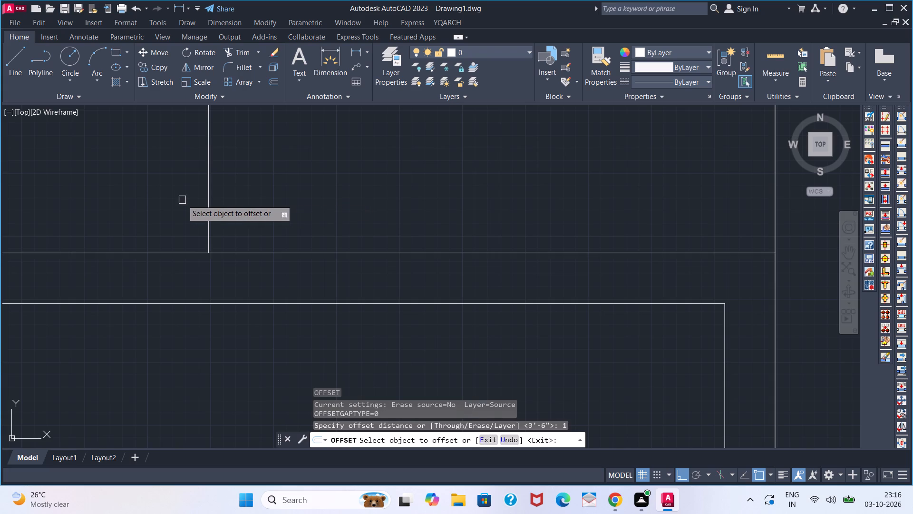
{"action": "left_click_drag", "start_coordinate": [207, 201], "coordinate": [213, 201]}
{"action": "left_click", "coordinate": [336, 201]}
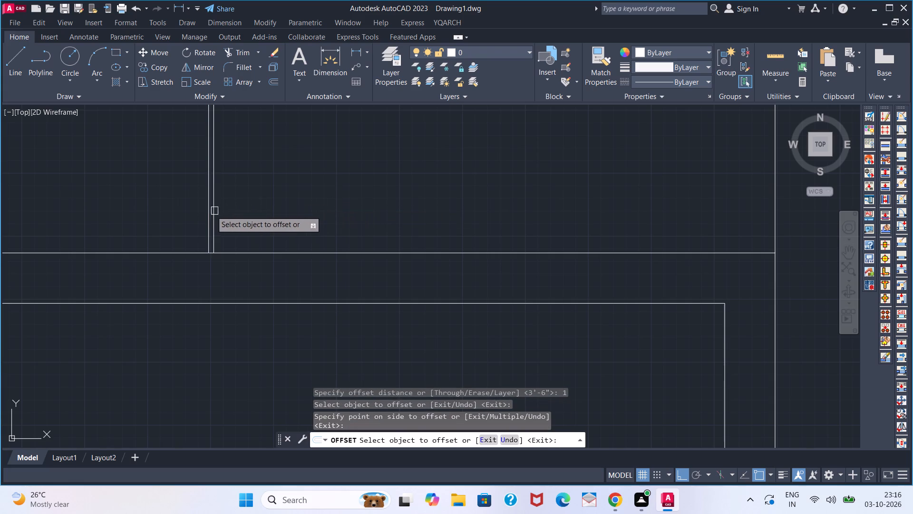
{"action": "left_click", "coordinate": [195, 214]}
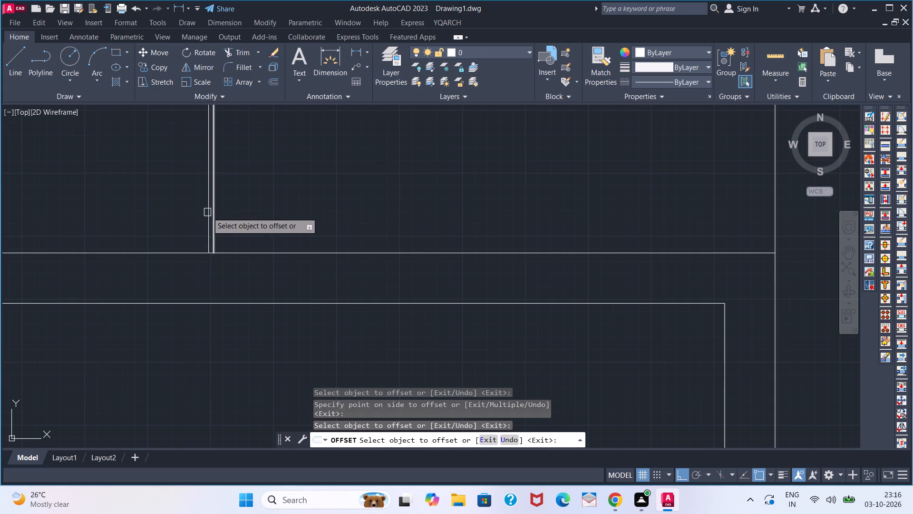
{"action": "left_click", "coordinate": [207, 212]}
{"action": "left_click", "coordinate": [141, 211]}
{"action": "key", "text": "space"}
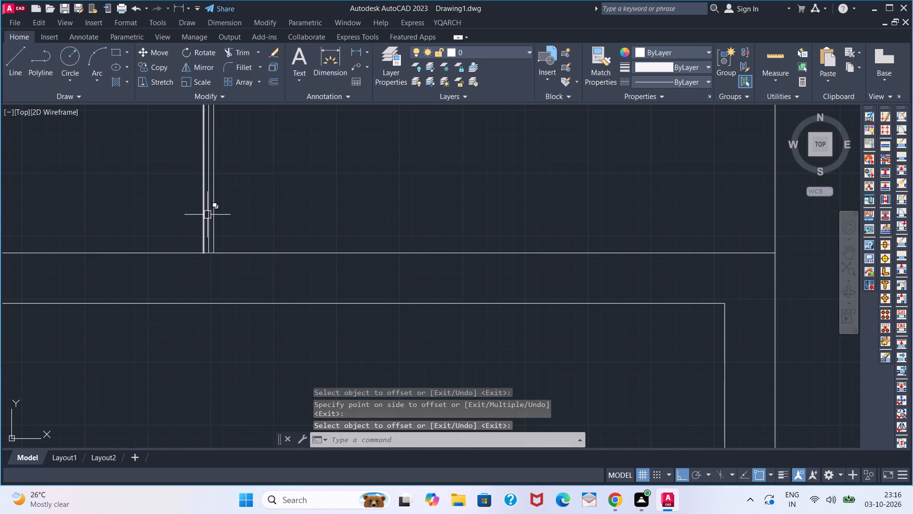
{"action": "left_click", "coordinate": [207, 215]}
{"action": "key", "text": "grave"}
{"action": "key", "text": "Escape"}
{"action": "key", "text": "Escape"}
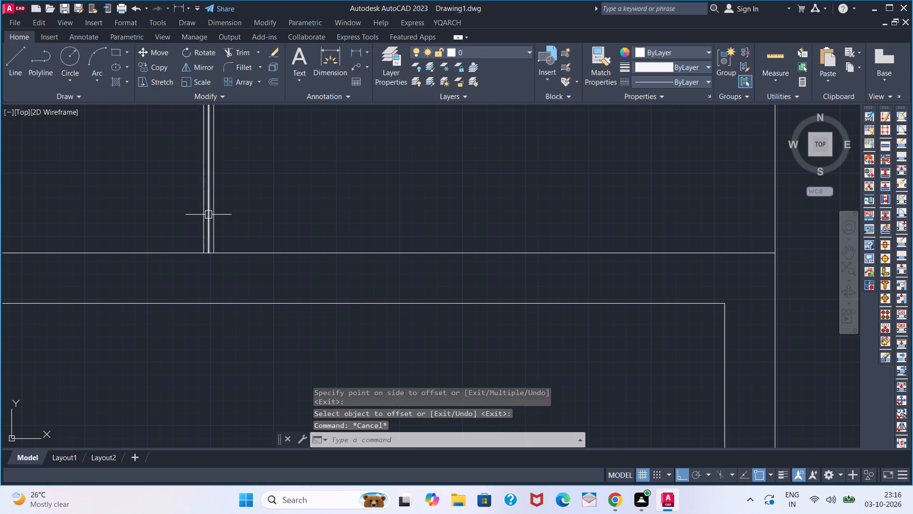
{"action": "left_click", "coordinate": [208, 215]}
{"action": "key", "text": "Delete"}
Offset the right parapet's vertical divider 1" to each side and erase the original centre line.
{"action": "scroll", "coordinate": [430, 198], "scroll_direction": "down", "scroll_amount": 3}
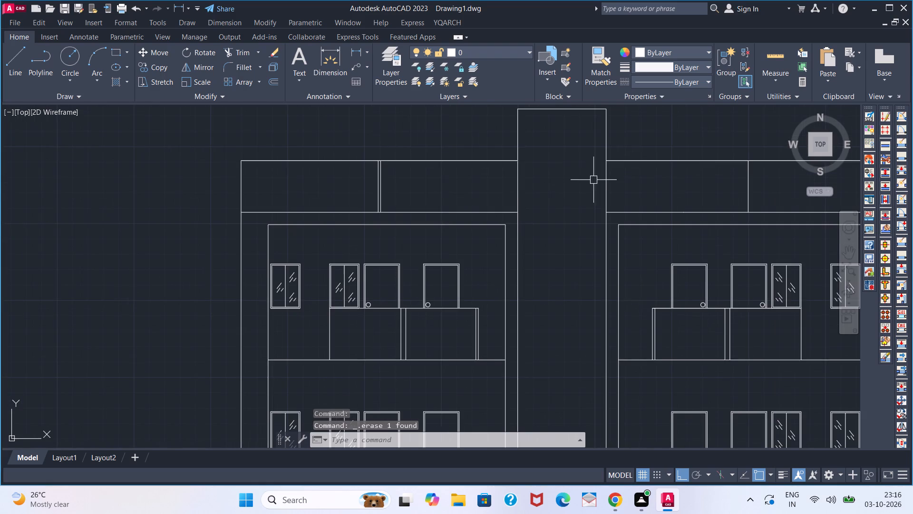
{"action": "middle_click_drag", "start_coordinate": [595, 180], "coordinate": [302, 196]}
{"action": "scroll", "coordinate": [465, 205], "scroll_direction": "up", "scroll_amount": 2}
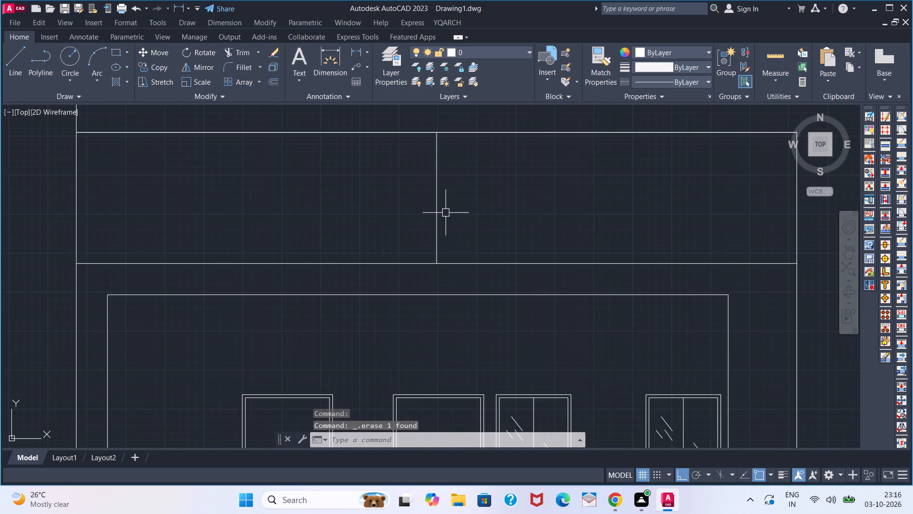
{"action": "key", "text": "o"}
{"action": "key", "text": "Return"}
{"action": "key", "text": "1"}
{"action": "key", "text": "Return"}
{"action": "left_click_drag", "start_coordinate": [435, 216], "coordinate": [446, 213]}
{"action": "left_click", "coordinate": [488, 205]}
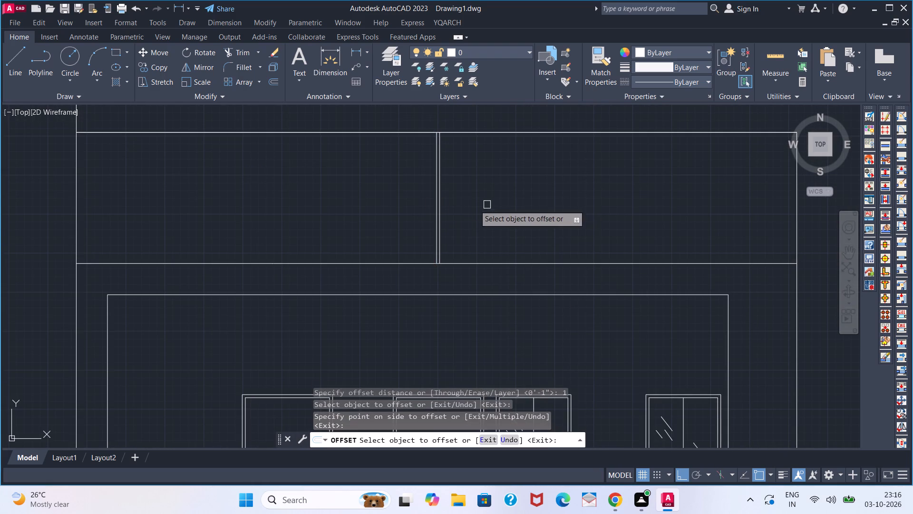
{"action": "left_click", "coordinate": [434, 216]}
{"action": "left_click", "coordinate": [403, 216]}
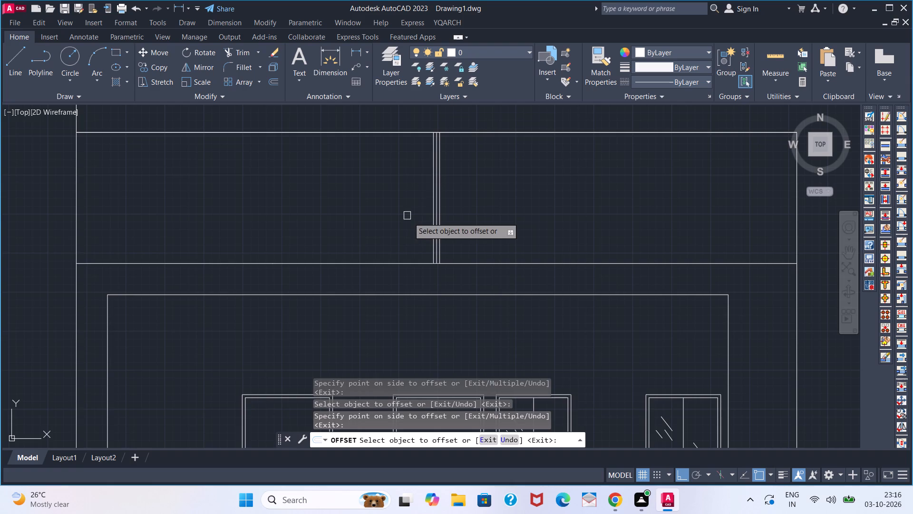
{"action": "key", "text": "space"}
{"action": "scroll", "coordinate": [440, 221], "scroll_direction": "up", "scroll_amount": 2}
{"action": "left_click", "coordinate": [428, 217]}
{"action": "key", "text": "Delete"}
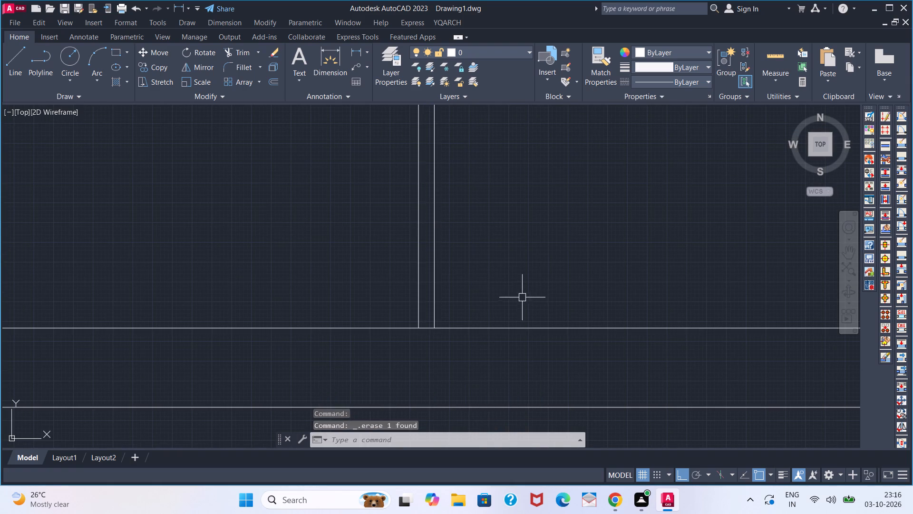
{"action": "scroll", "coordinate": [519, 289], "scroll_direction": "down", "scroll_amount": 4}
{"action": "scroll", "coordinate": [461, 289], "scroll_direction": "down", "scroll_amount": 4}
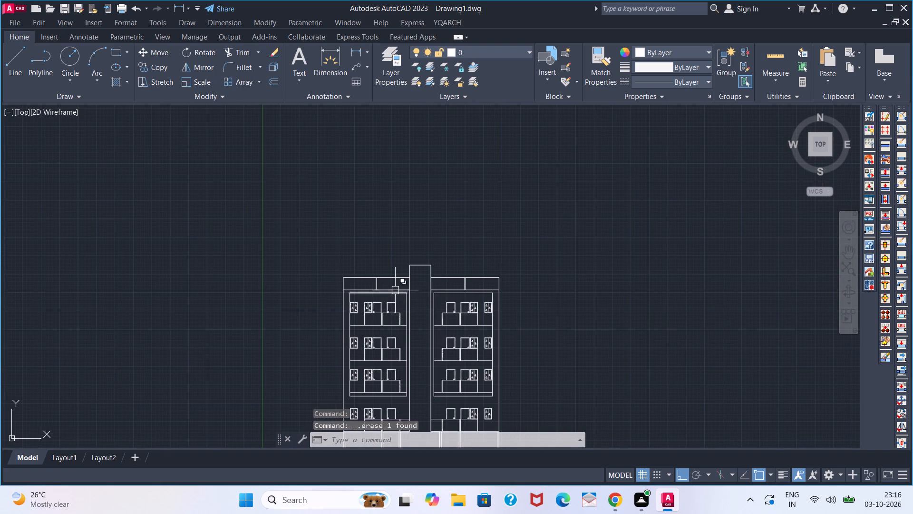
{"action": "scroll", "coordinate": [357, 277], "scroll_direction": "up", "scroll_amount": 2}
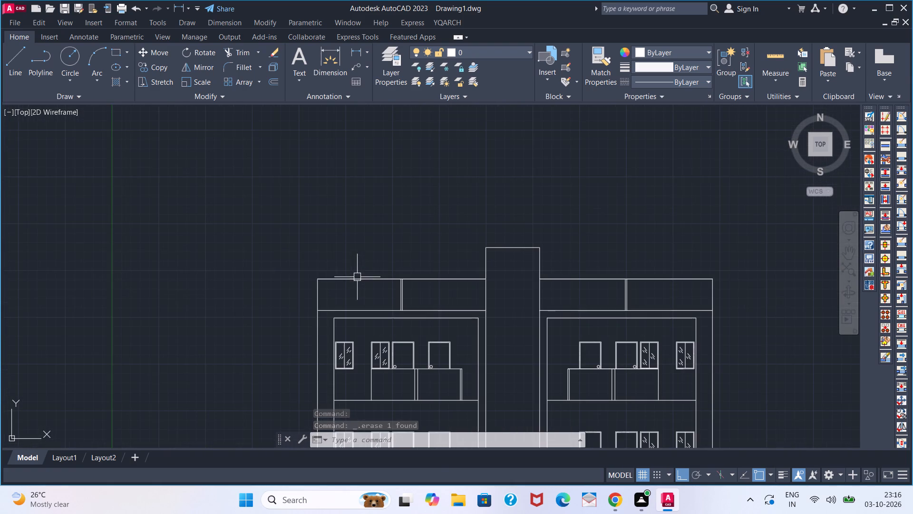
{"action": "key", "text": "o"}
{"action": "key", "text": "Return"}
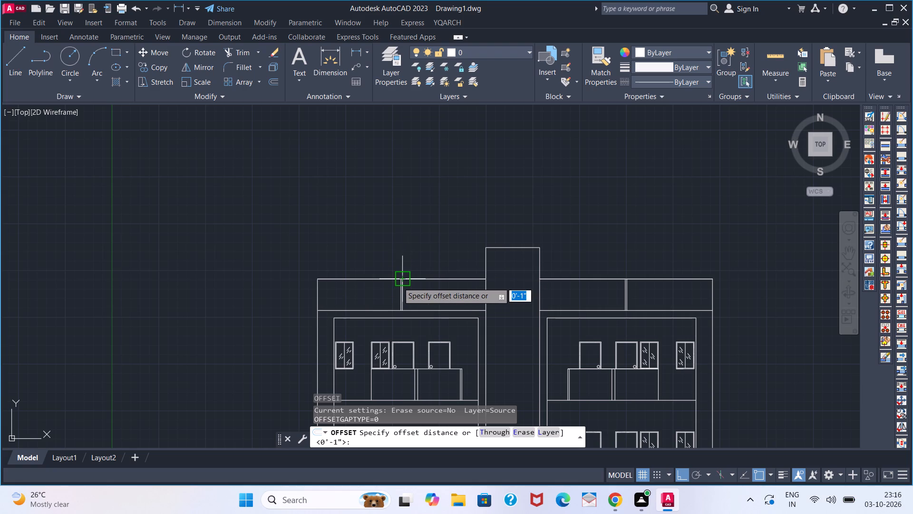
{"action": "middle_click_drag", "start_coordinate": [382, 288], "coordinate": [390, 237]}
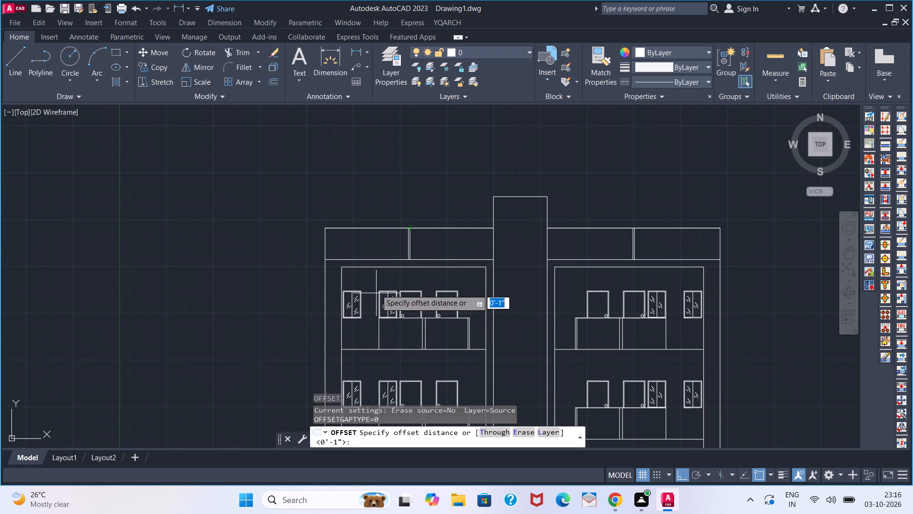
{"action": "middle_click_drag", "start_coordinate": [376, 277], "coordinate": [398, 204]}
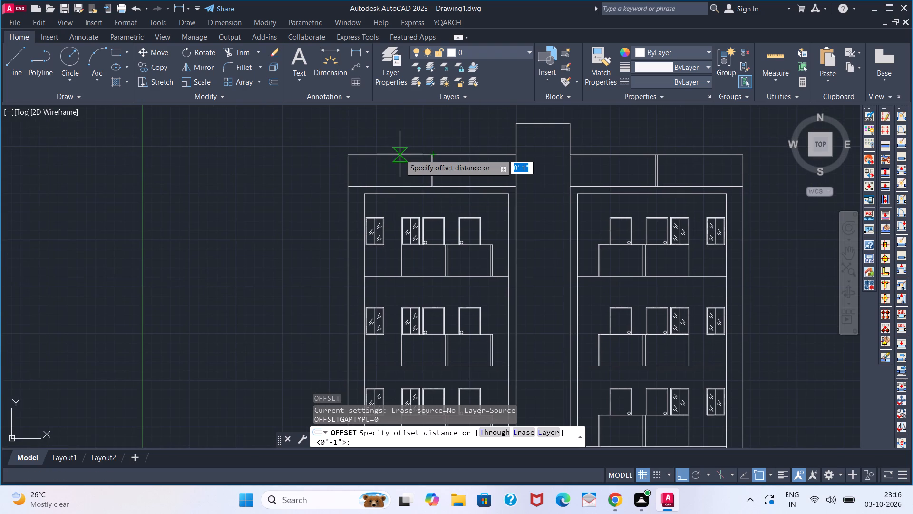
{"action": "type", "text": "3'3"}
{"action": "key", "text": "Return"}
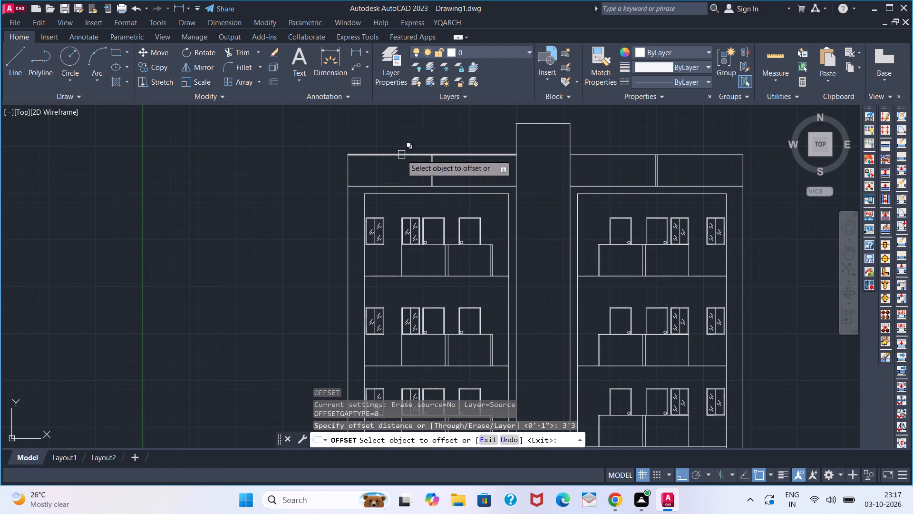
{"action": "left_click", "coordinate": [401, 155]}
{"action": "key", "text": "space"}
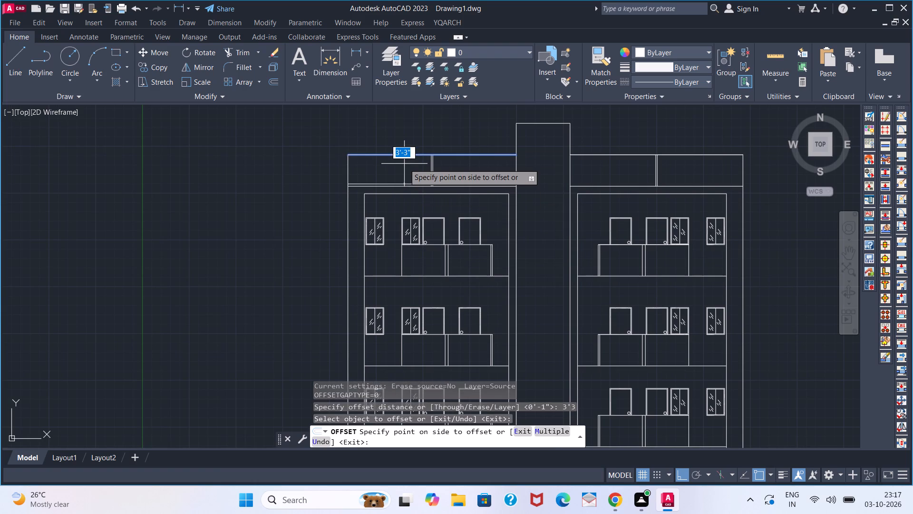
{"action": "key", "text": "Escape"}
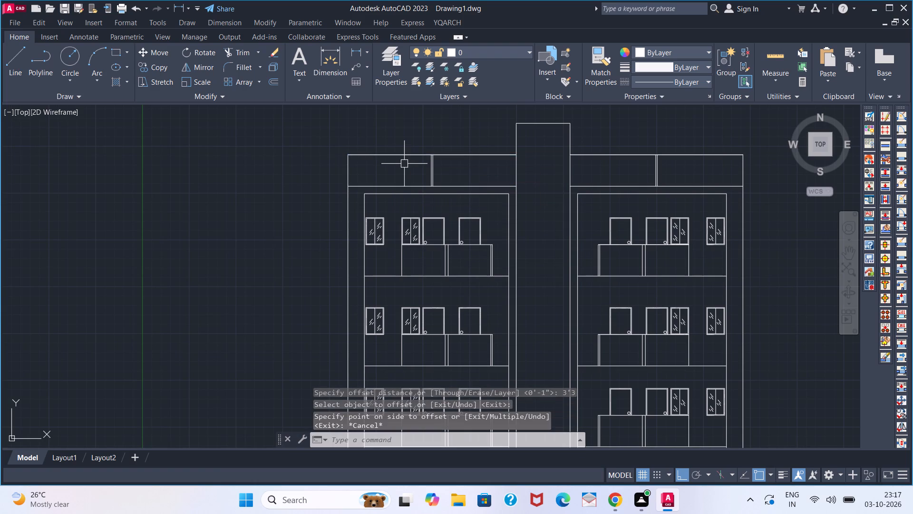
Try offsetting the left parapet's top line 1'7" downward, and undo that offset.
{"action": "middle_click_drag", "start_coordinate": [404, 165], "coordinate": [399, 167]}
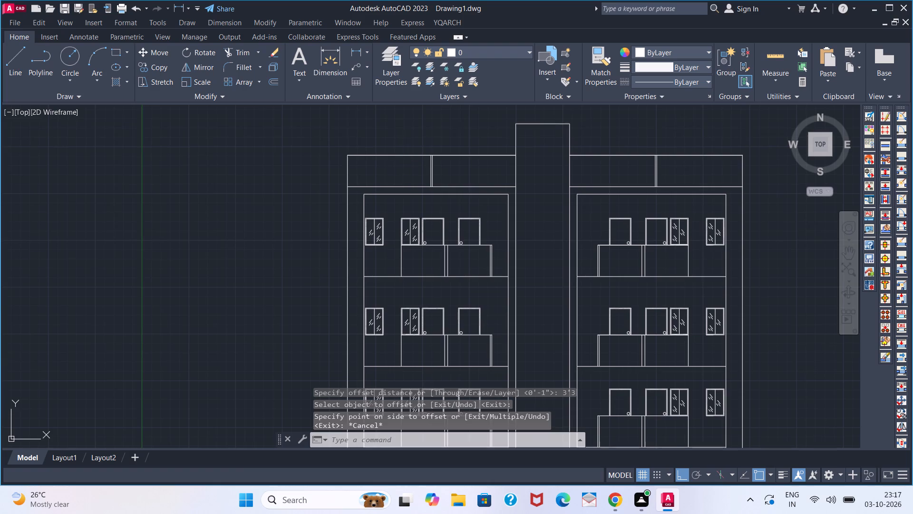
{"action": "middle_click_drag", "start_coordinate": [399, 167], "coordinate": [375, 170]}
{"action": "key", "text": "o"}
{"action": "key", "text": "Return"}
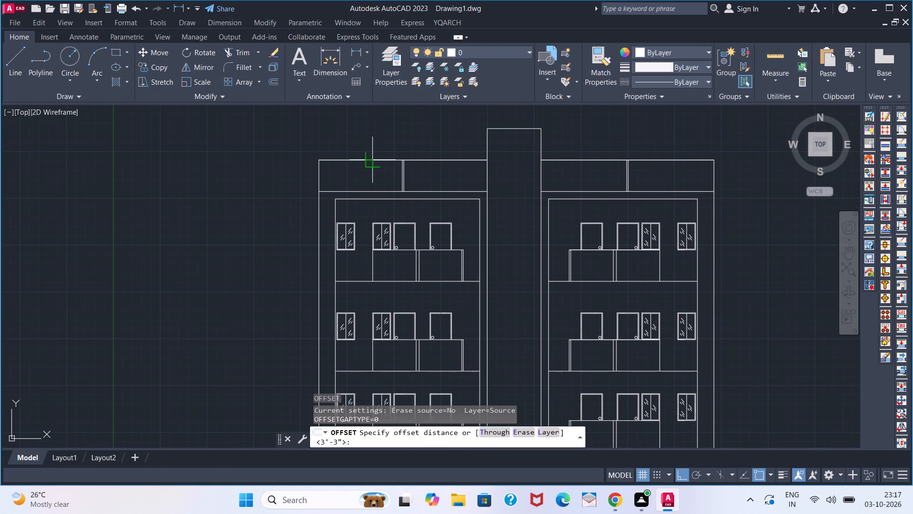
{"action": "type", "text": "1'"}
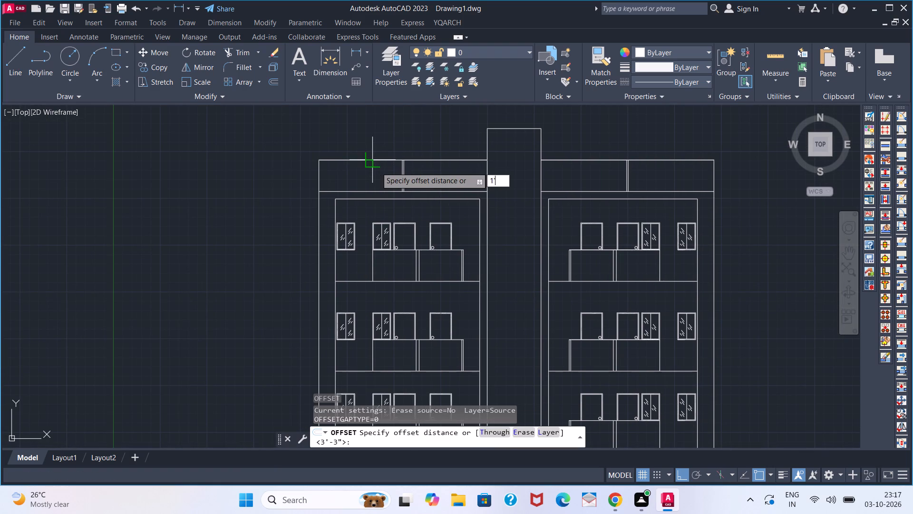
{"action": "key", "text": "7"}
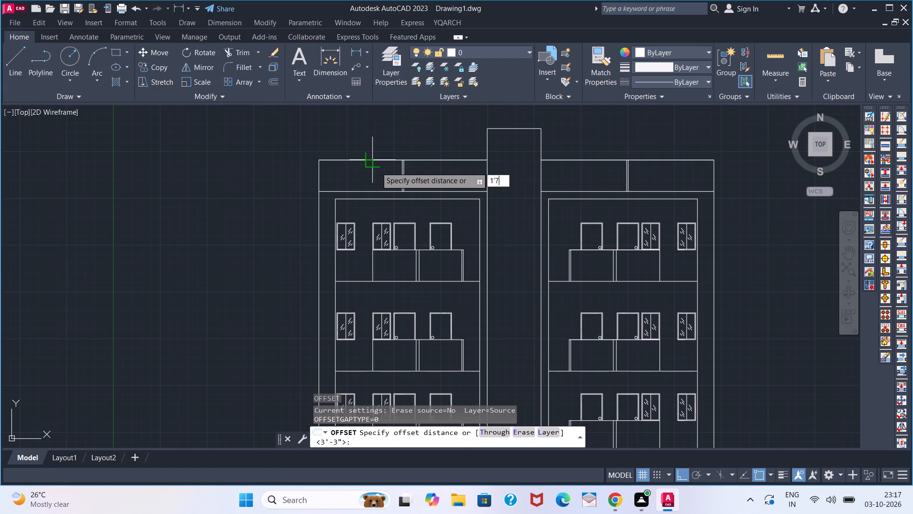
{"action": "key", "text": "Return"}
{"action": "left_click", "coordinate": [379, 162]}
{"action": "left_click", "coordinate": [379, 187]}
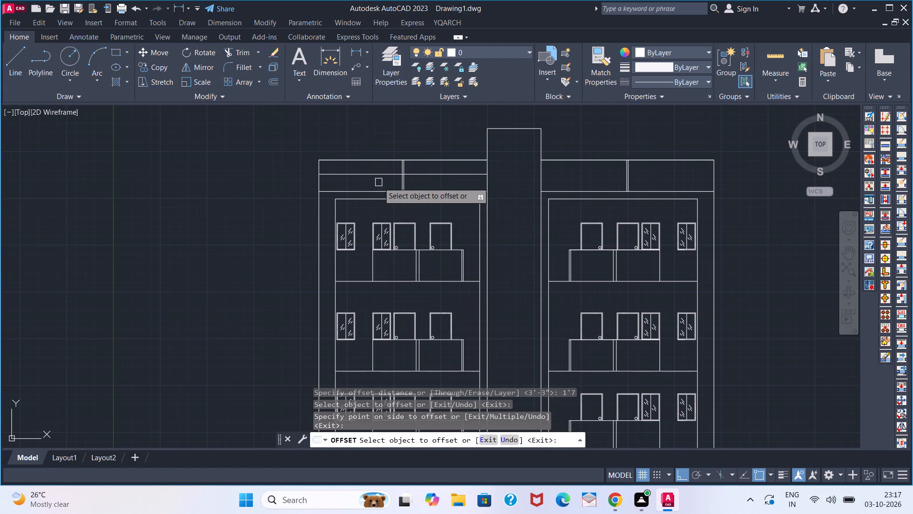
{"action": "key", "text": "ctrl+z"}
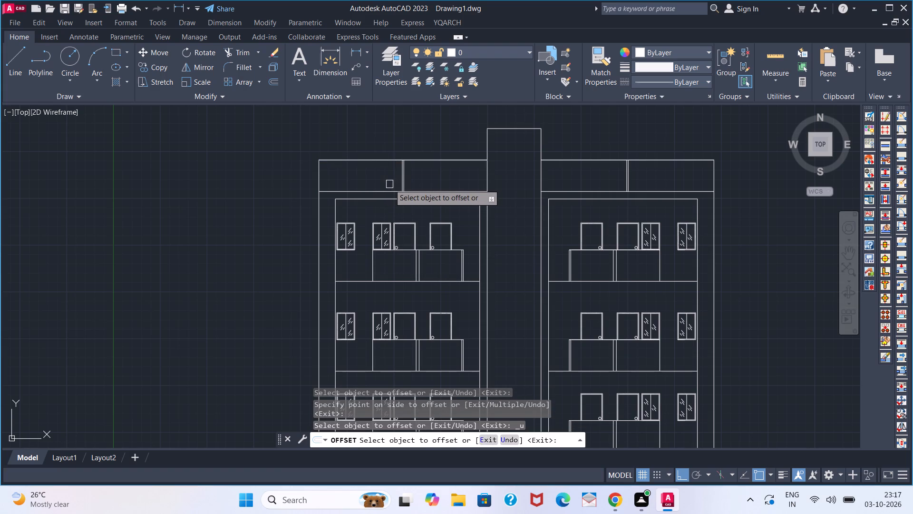
Add a linear dimension for the left parapet's height, placed just outside its outer edge.
{"action": "left_click", "coordinate": [357, 54]}
{"action": "left_click", "coordinate": [318, 157]}
{"action": "left_click", "coordinate": [318, 190]}
{"action": "left_click", "coordinate": [301, 190]}
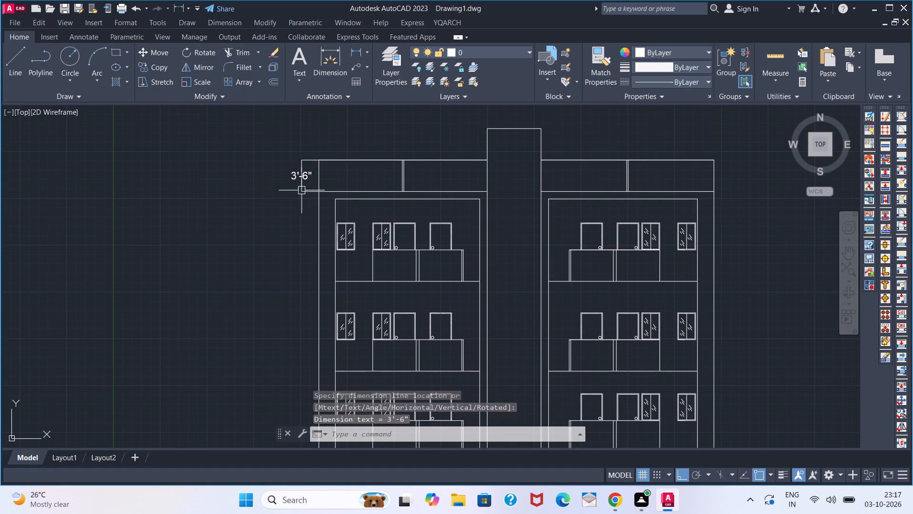
Offset the top lines of the left and right parapets 1'9" downward to divide both parapets horizontally.
{"action": "key", "text": "o"}
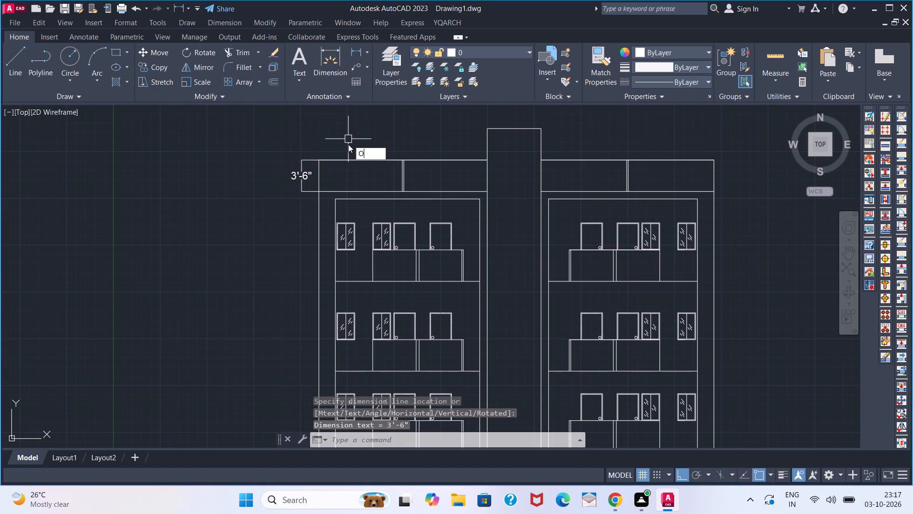
{"action": "key", "text": "Return"}
{"action": "key", "text": "1"}
{"action": "key", "text": "apostrophe"}
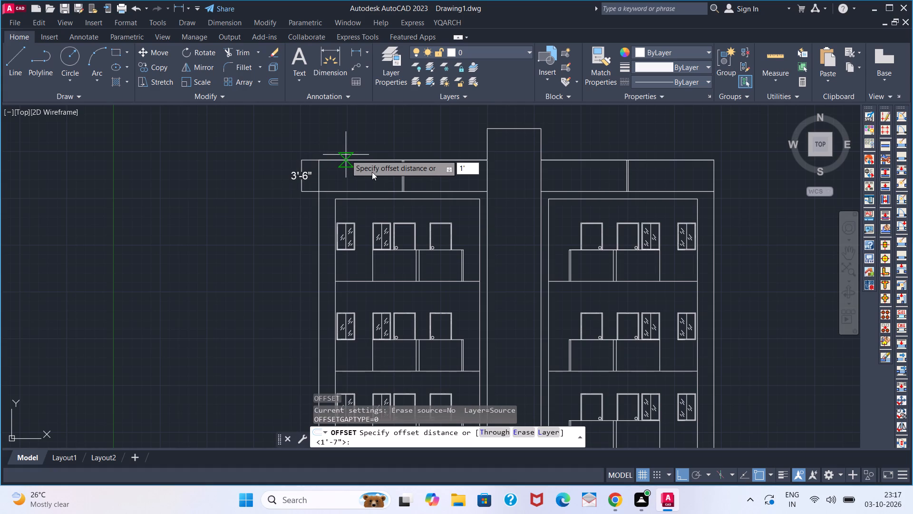
{"action": "key", "text": "9"}
{"action": "key", "text": "Return"}
{"action": "left_click", "coordinate": [349, 164]}
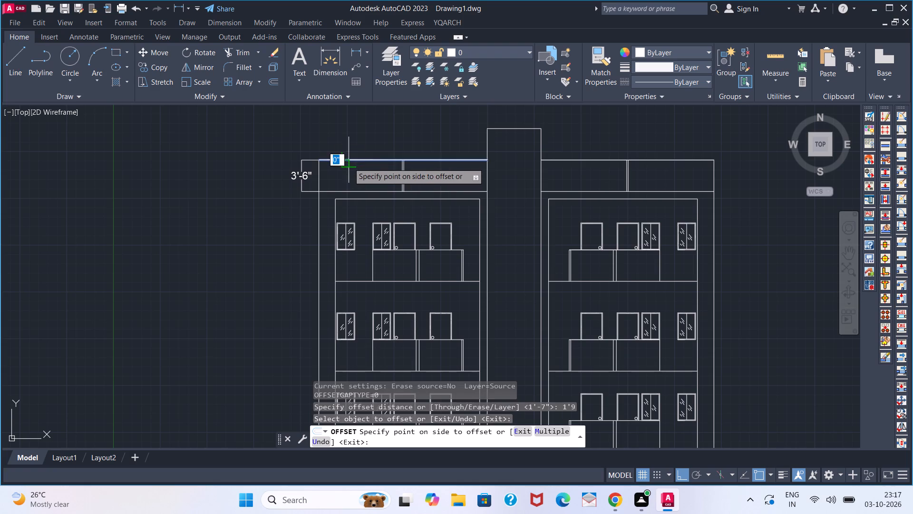
{"action": "left_click", "coordinate": [352, 174]}
{"action": "left_click", "coordinate": [662, 160]}
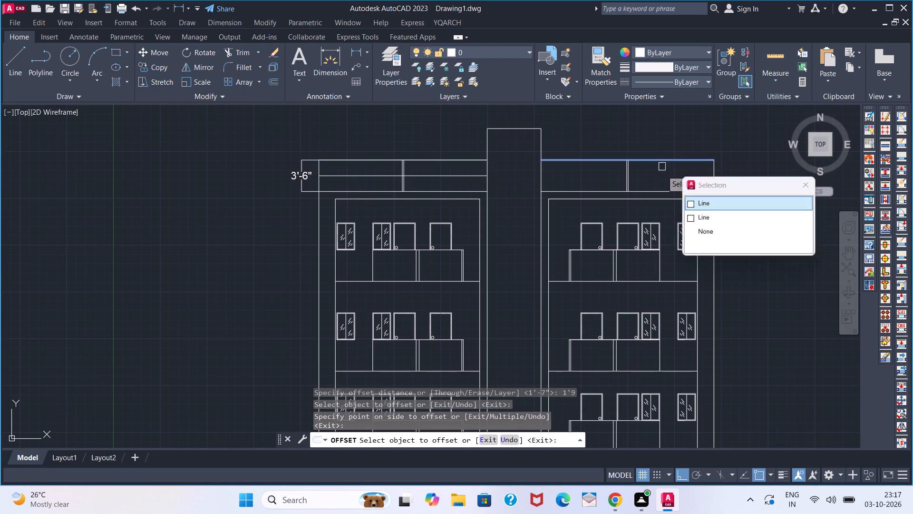
{"action": "left_click", "coordinate": [662, 180]}
{"action": "left_click", "coordinate": [668, 180]}
{"action": "key", "text": "space"}
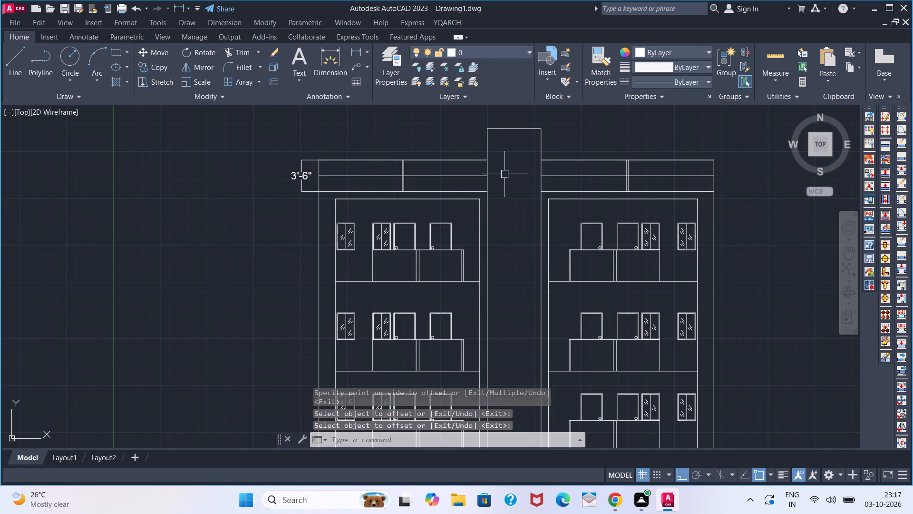
Erase the height dimension beside the left parapet.
{"action": "scroll", "coordinate": [434, 177], "scroll_direction": "up", "scroll_amount": 1}
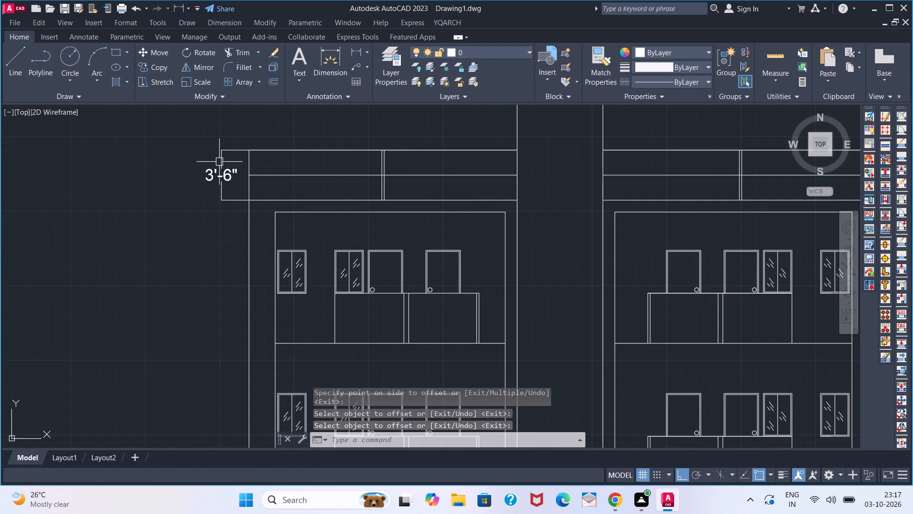
{"action": "left_click", "coordinate": [219, 162]}
{"action": "key", "text": "Delete"}
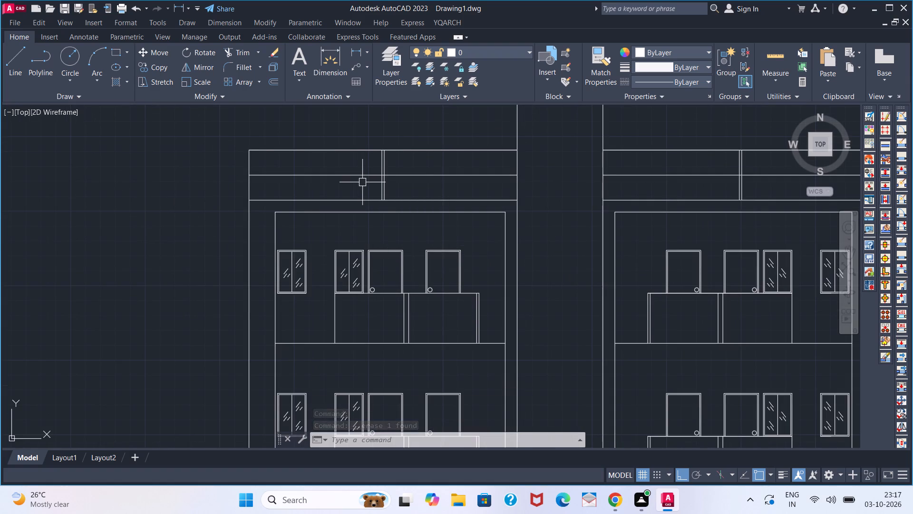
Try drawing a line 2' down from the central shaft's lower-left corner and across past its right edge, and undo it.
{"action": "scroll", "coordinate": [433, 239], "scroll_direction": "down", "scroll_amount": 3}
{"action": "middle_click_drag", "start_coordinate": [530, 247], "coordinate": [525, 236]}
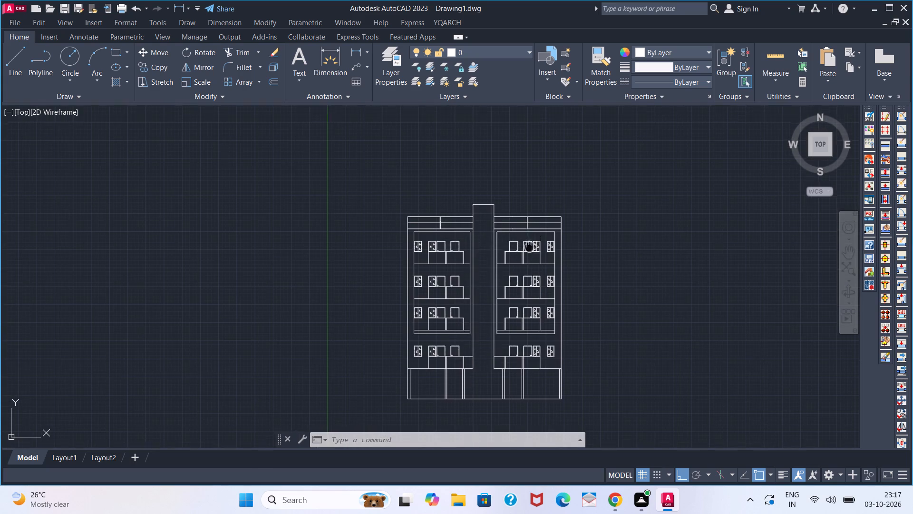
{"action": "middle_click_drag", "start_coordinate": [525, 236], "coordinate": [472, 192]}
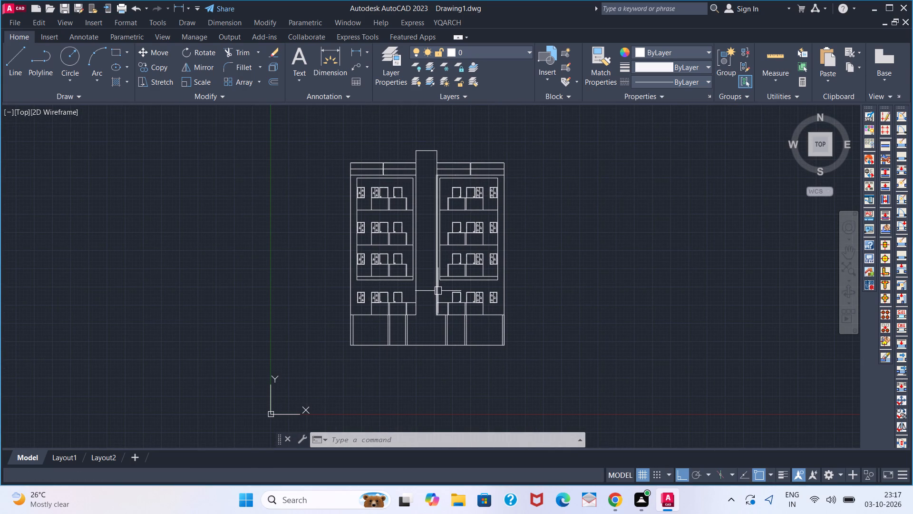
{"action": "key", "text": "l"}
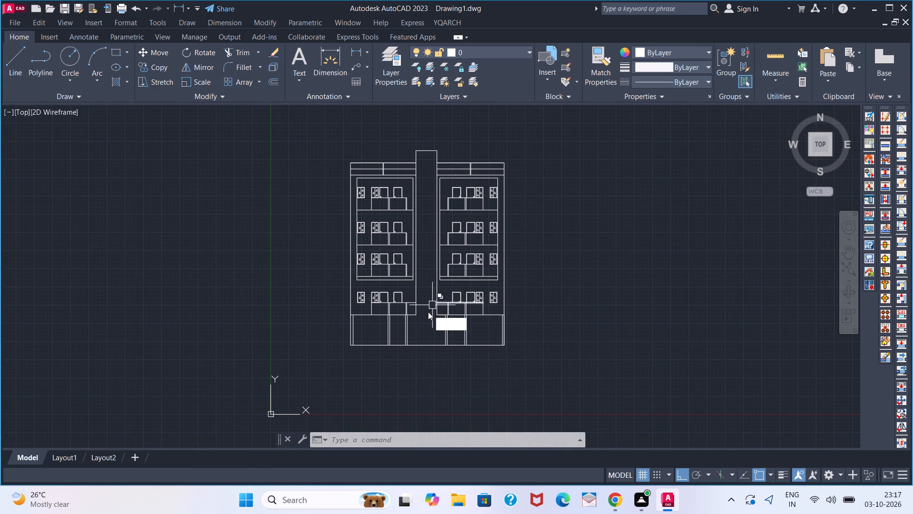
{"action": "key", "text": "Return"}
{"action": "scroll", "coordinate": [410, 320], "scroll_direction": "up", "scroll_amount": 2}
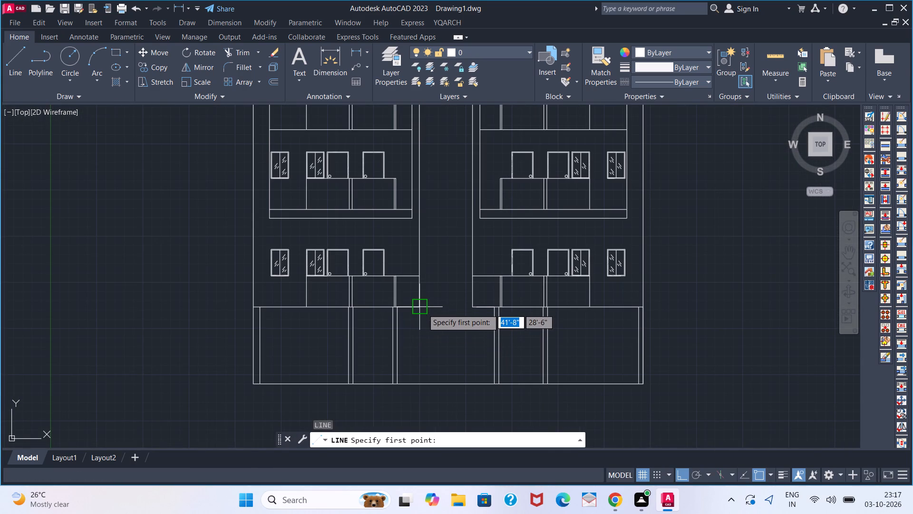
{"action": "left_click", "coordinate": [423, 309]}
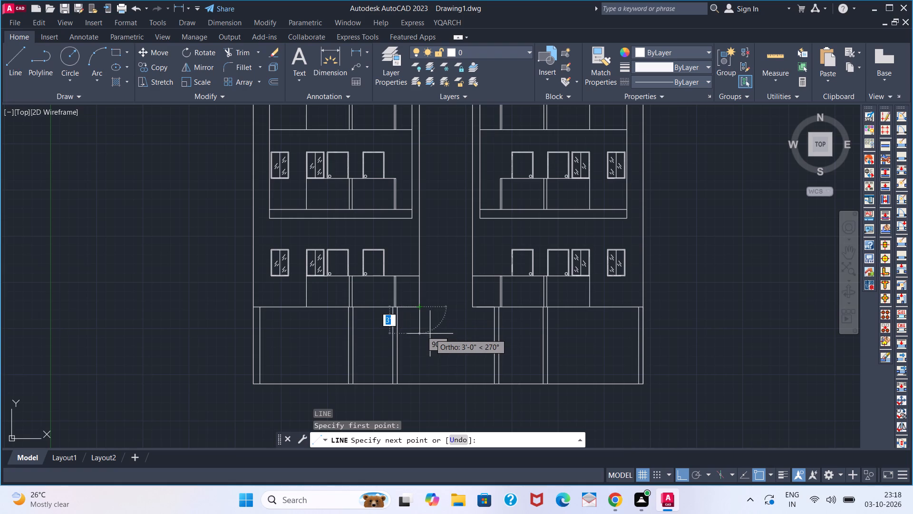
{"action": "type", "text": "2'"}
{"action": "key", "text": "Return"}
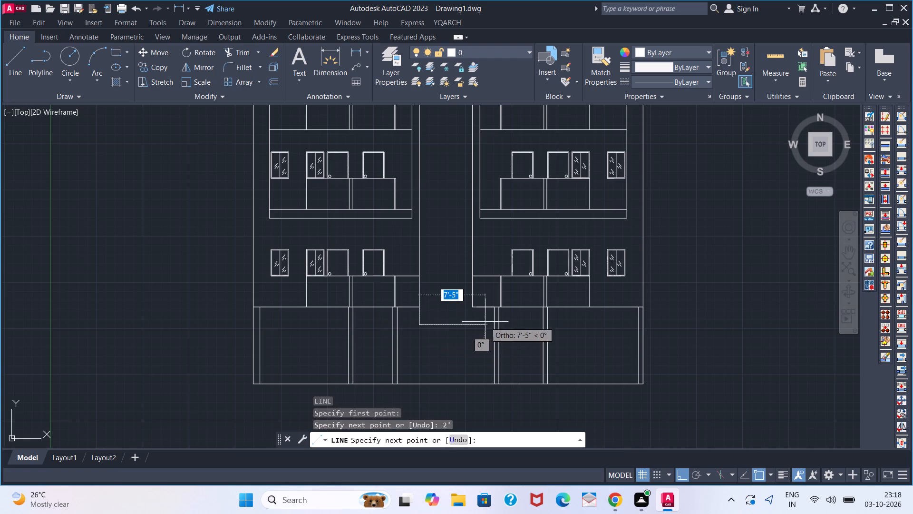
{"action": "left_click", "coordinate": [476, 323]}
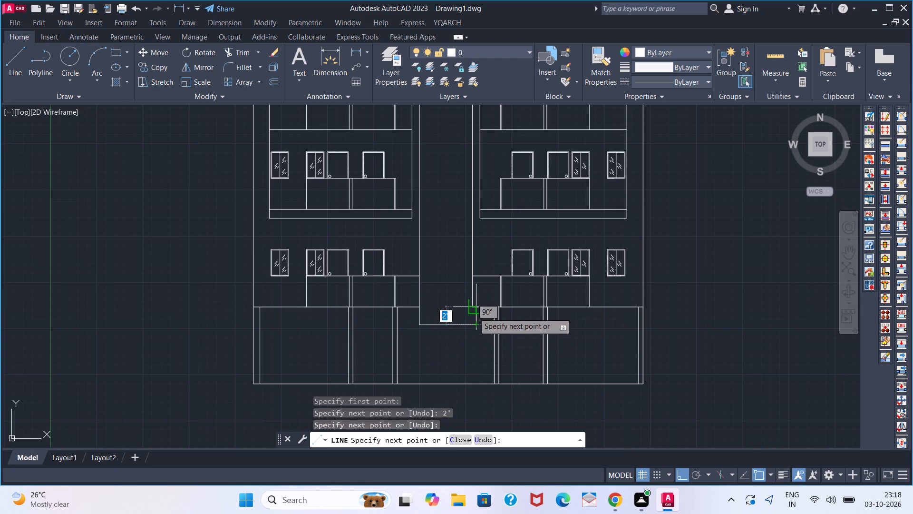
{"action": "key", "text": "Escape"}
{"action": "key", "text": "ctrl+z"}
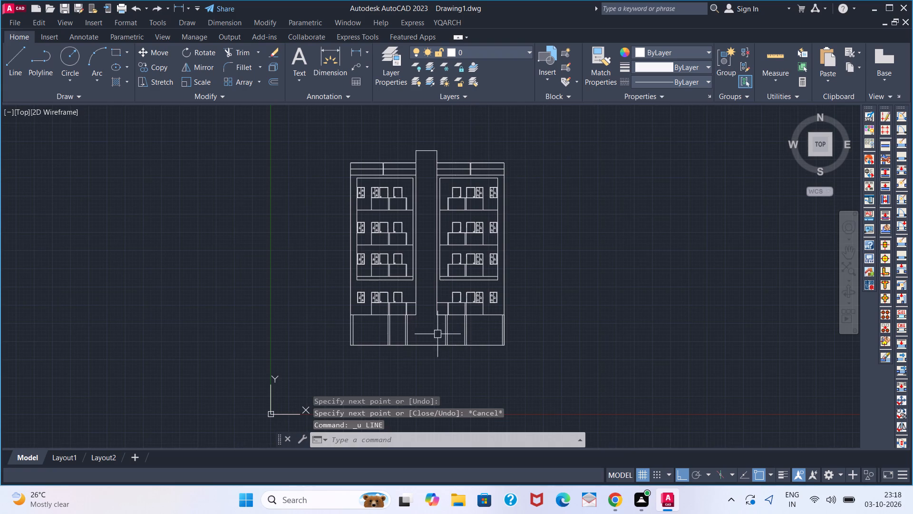
Draw lines from the central shaft's lower-left corner 2' down, 6' across to below its right edge, and up to the right wing's floor line.
{"action": "scroll", "coordinate": [414, 312], "scroll_direction": "up", "scroll_amount": 3}
{"action": "key", "text": "l"}
{"action": "key", "text": "Return"}
{"action": "left_click", "coordinate": [414, 321]}
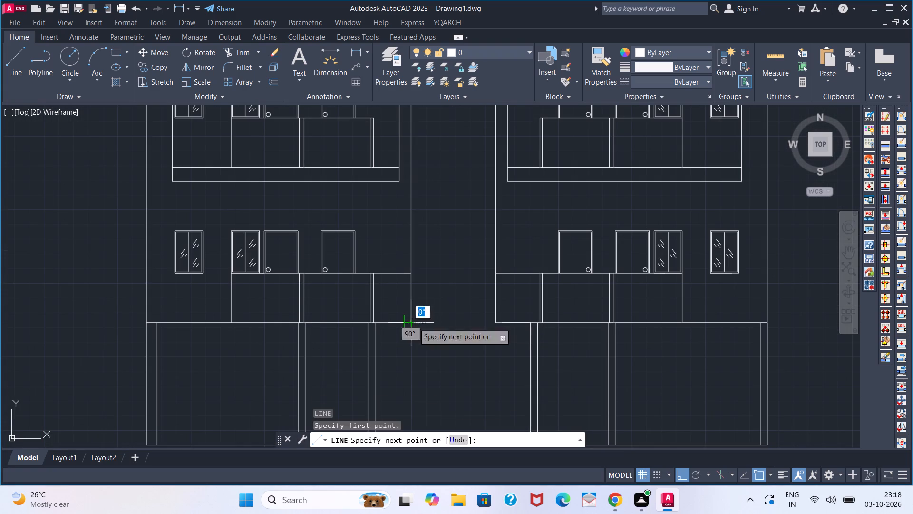
{"action": "type", "text": "2'"}
{"action": "key", "text": "Return"}
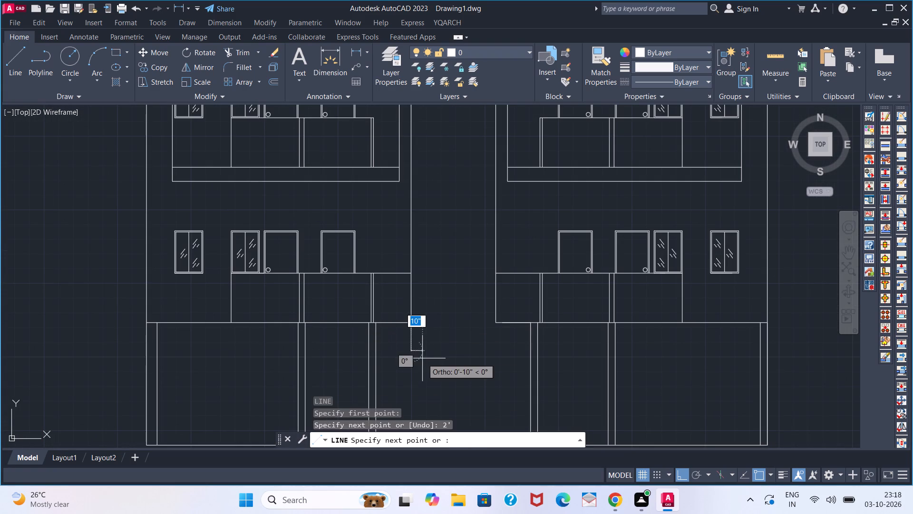
{"action": "left_click", "coordinate": [501, 351]}
{"action": "left_click", "coordinate": [501, 326]}
{"action": "key", "text": "Escape"}
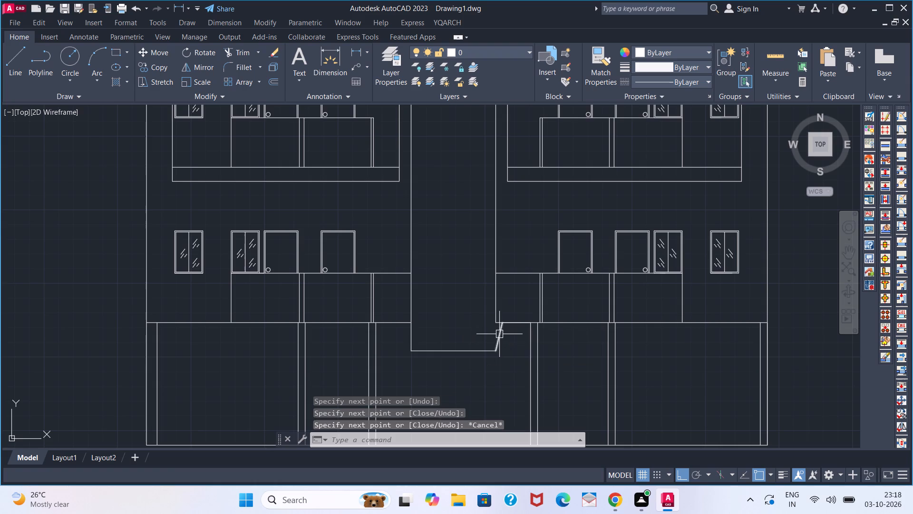
Erase the slanted segment at the right end of the new line below the central shaft.
{"action": "left_click", "coordinate": [501, 337]}
{"action": "key", "text": "BackSpace"}
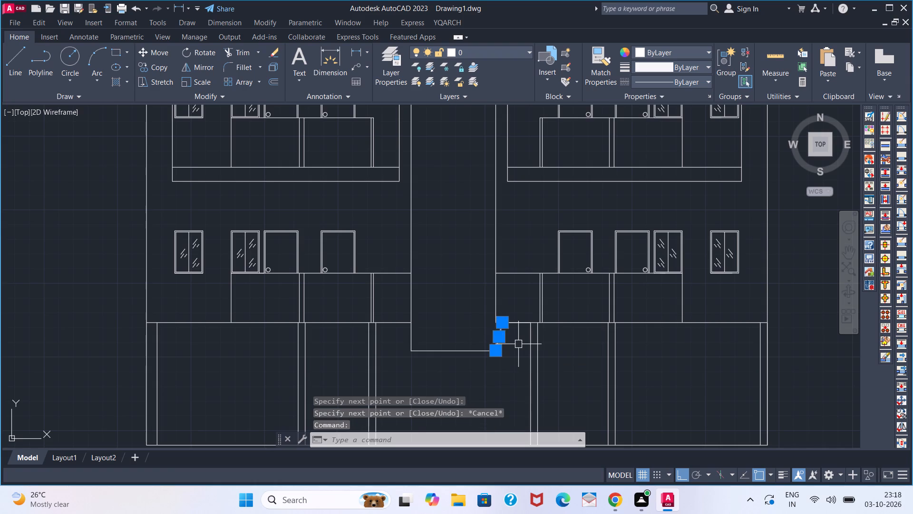
{"action": "key", "text": "Delete"}
Draw a vertical line from the right end of the shaft's bottom line up to the right wing's floor line.
{"action": "key", "text": "l"}
{"action": "key", "text": "Return"}
{"action": "left_click", "coordinate": [501, 356]}
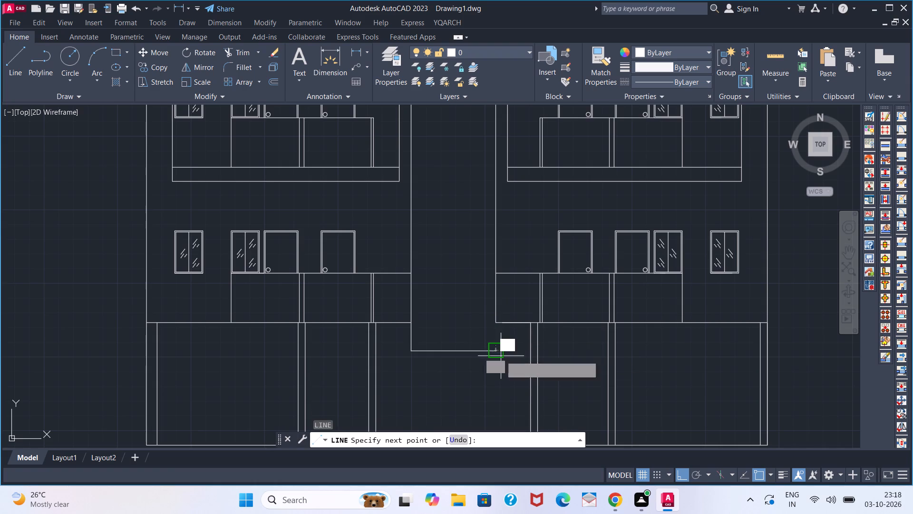
{"action": "left_click", "coordinate": [498, 327]}
{"action": "key", "text": "space"}
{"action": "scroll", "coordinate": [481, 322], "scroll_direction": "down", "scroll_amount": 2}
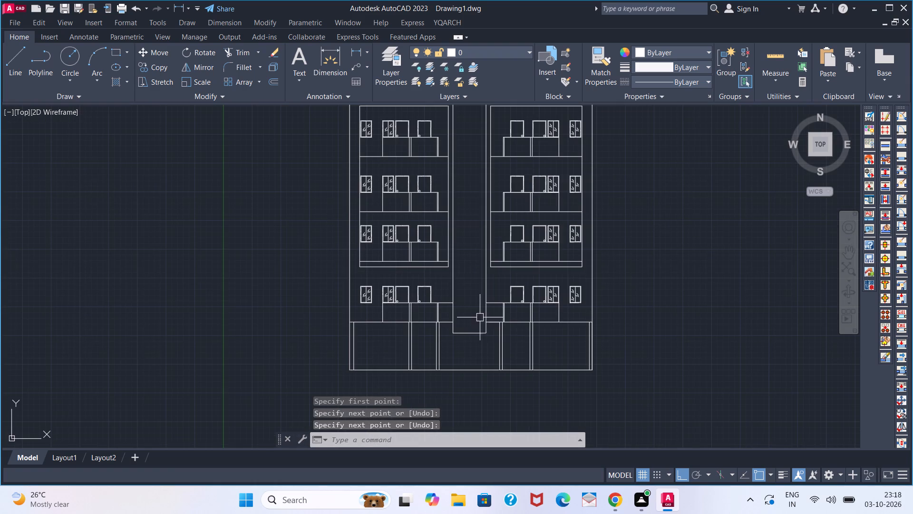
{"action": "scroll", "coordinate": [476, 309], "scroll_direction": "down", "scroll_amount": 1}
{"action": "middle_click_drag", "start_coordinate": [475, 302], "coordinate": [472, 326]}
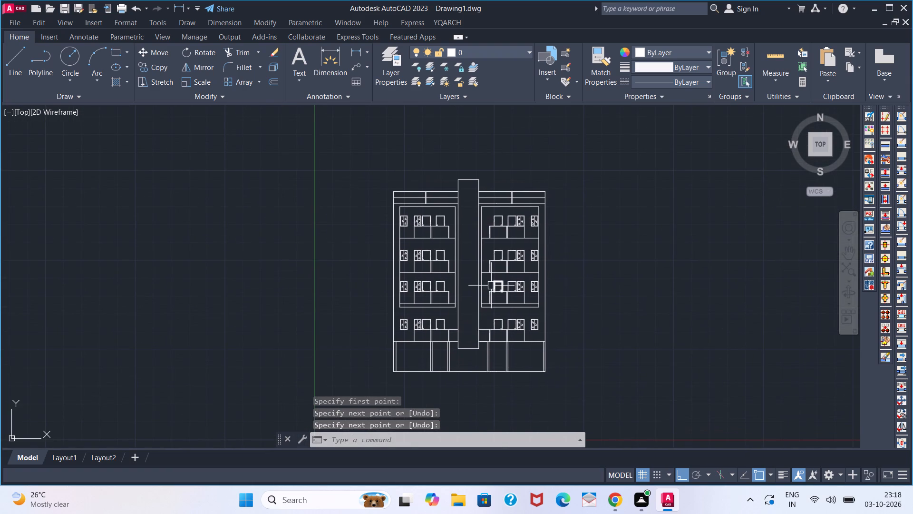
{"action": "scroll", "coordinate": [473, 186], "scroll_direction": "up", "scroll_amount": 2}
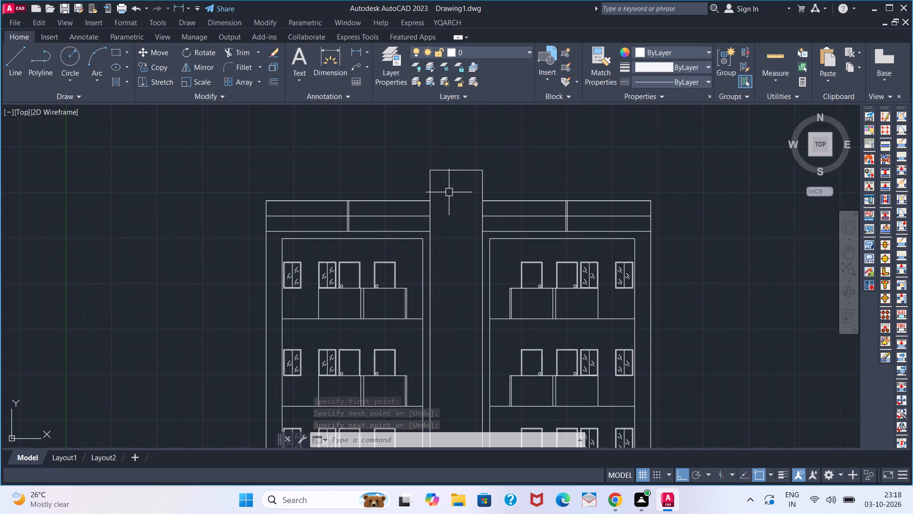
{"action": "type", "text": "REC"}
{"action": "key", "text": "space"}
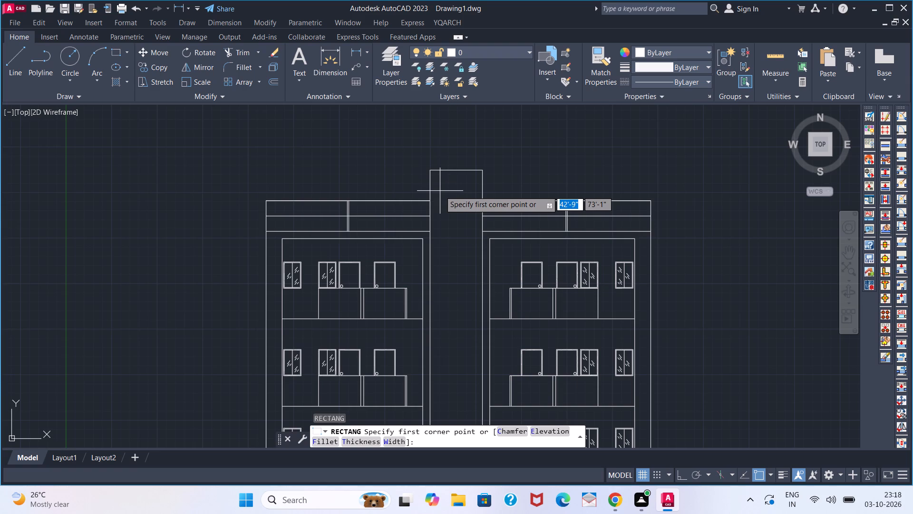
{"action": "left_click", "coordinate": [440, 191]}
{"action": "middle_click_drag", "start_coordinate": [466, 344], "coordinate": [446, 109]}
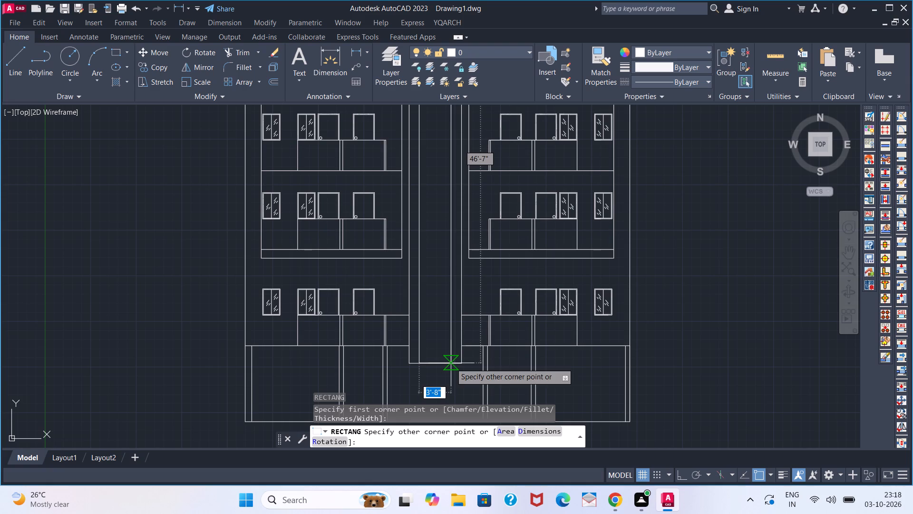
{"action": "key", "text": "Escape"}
Add a linear dimension for the central shaft's width above its top edge.
{"action": "scroll", "coordinate": [443, 281], "scroll_direction": "down", "scroll_amount": 2}
{"action": "middle_click_drag", "start_coordinate": [439, 227], "coordinate": [440, 285]}
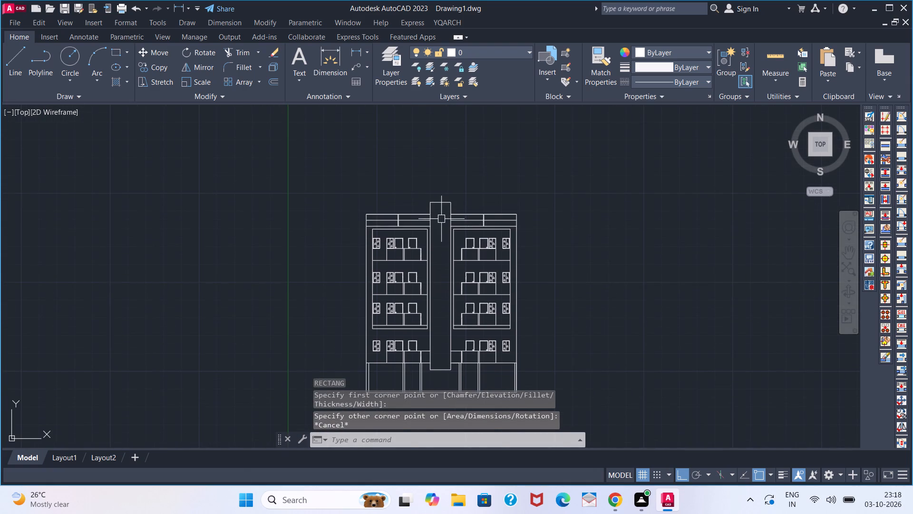
{"action": "scroll", "coordinate": [437, 204], "scroll_direction": "up", "scroll_amount": 1}
{"action": "left_click", "coordinate": [358, 53]}
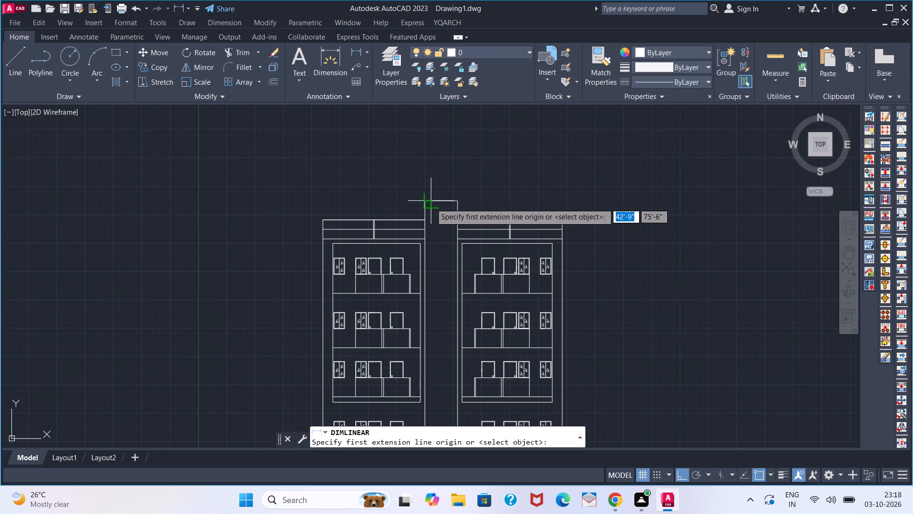
{"action": "left_click", "coordinate": [422, 201]}
{"action": "left_click", "coordinate": [454, 201]}
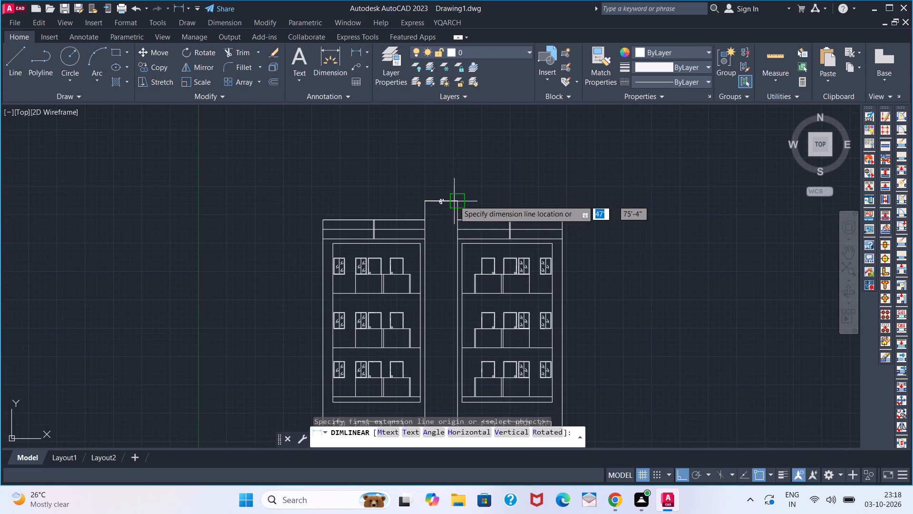
{"action": "left_click", "coordinate": [455, 185]}
Offset the central shaft's two upper side lines 1' inward.
{"action": "scroll", "coordinate": [440, 208], "scroll_direction": "up", "scroll_amount": 1}
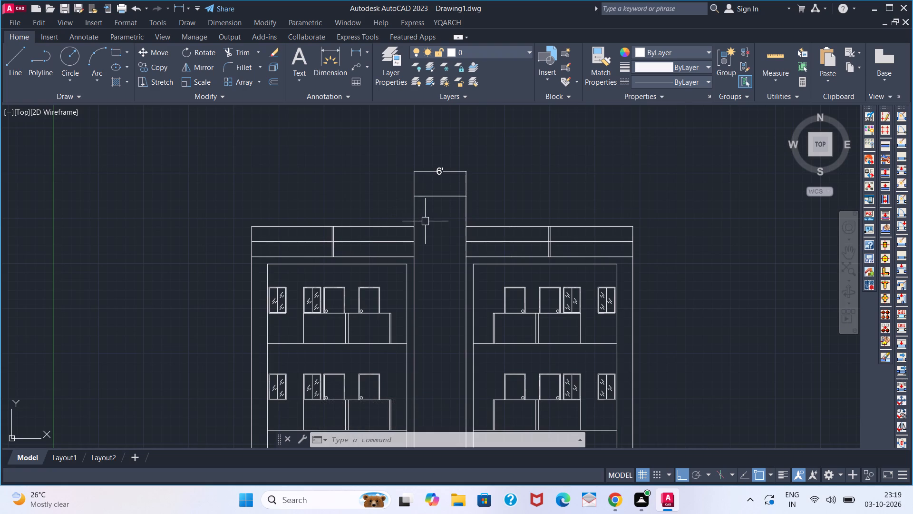
{"action": "key", "text": "o"}
{"action": "key", "text": "Return"}
{"action": "key", "text": "1"}
{"action": "key", "text": "apostrophe"}
{"action": "key", "text": "Return"}
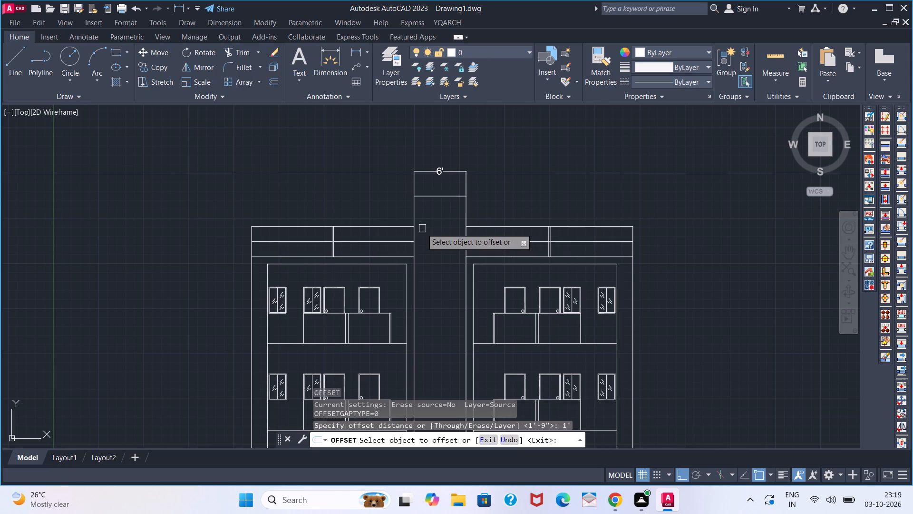
{"action": "left_click", "coordinate": [415, 216]}
{"action": "left_click", "coordinate": [434, 213]}
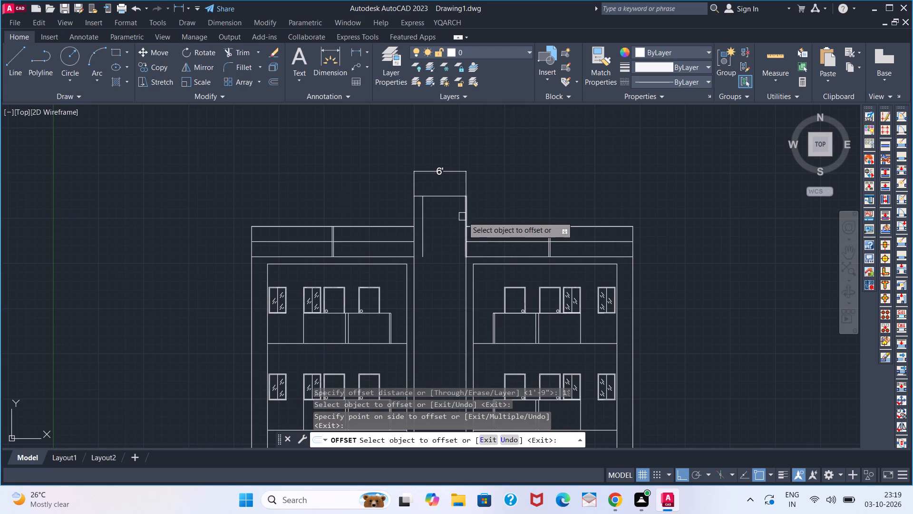
{"action": "left_click_drag", "start_coordinate": [464, 217], "coordinate": [460, 217]}
{"action": "left_click", "coordinate": [449, 217]}
{"action": "key", "text": "space"}
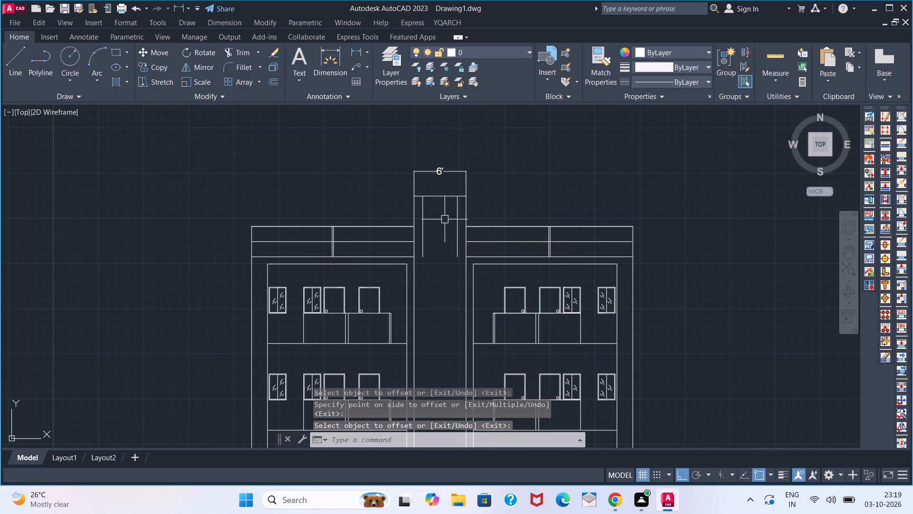
Draw a 4' by 49' rectangle inside the shaft, from the first offset line's top to the shaft's bottom line.
{"action": "key", "text": "r"}
{"action": "key", "text": "e"}
{"action": "type", "text": "C"}
{"action": "key", "text": "space"}
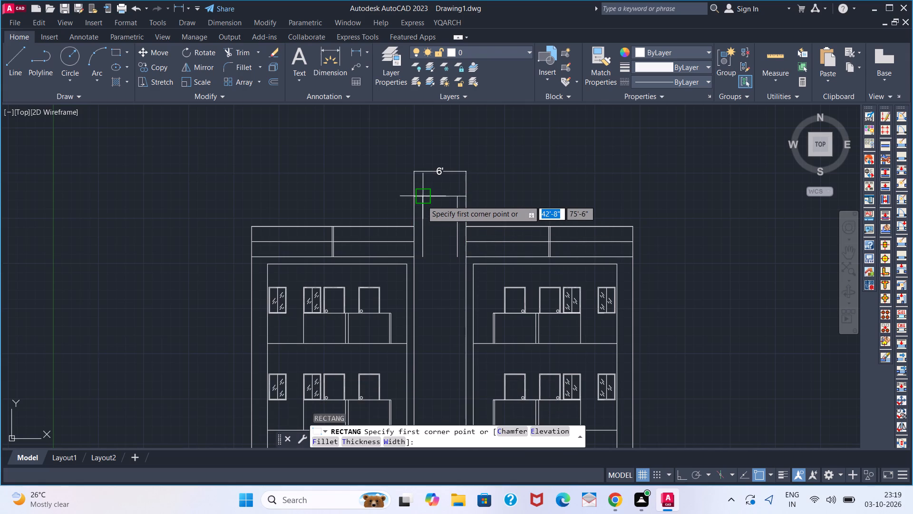
{"action": "left_click", "coordinate": [422, 200]}
{"action": "middle_click_drag", "start_coordinate": [439, 357], "coordinate": [420, 155]}
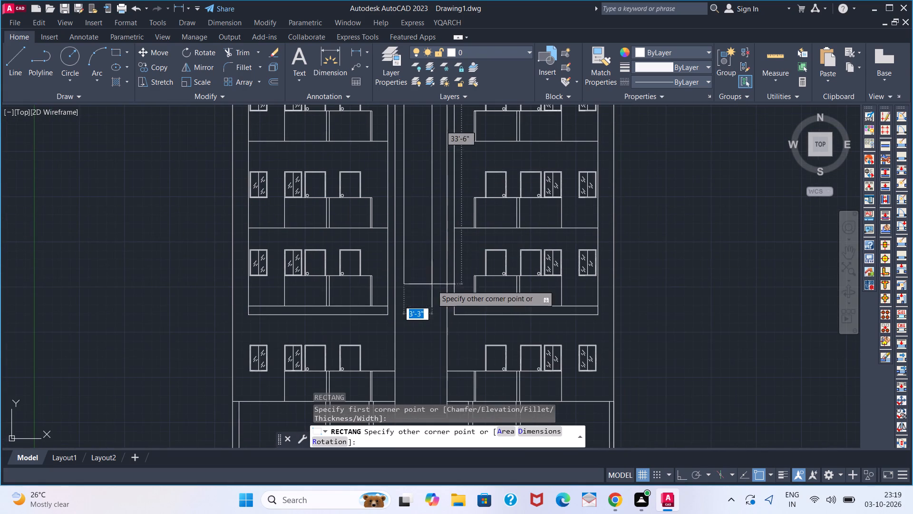
{"action": "middle_click_drag", "start_coordinate": [432, 282], "coordinate": [423, 116]}
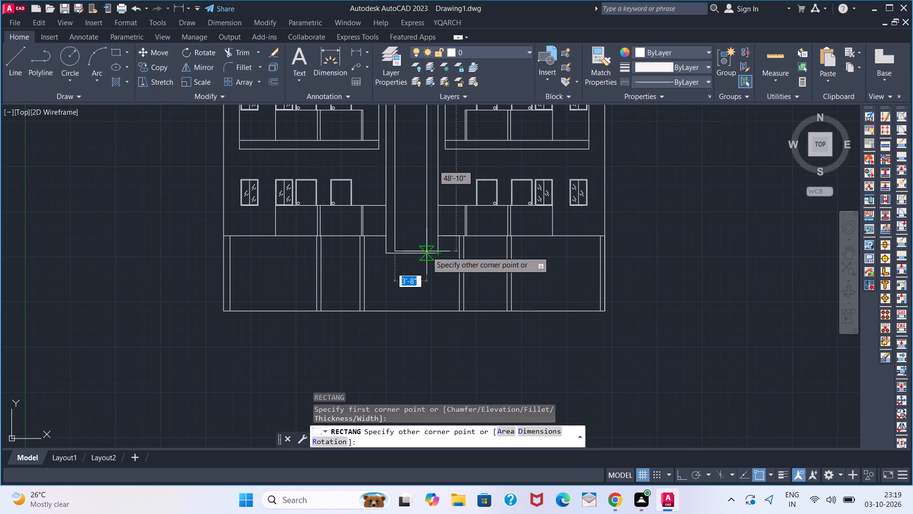
{"action": "middle_click_drag", "start_coordinate": [426, 253], "coordinate": [414, 424]}
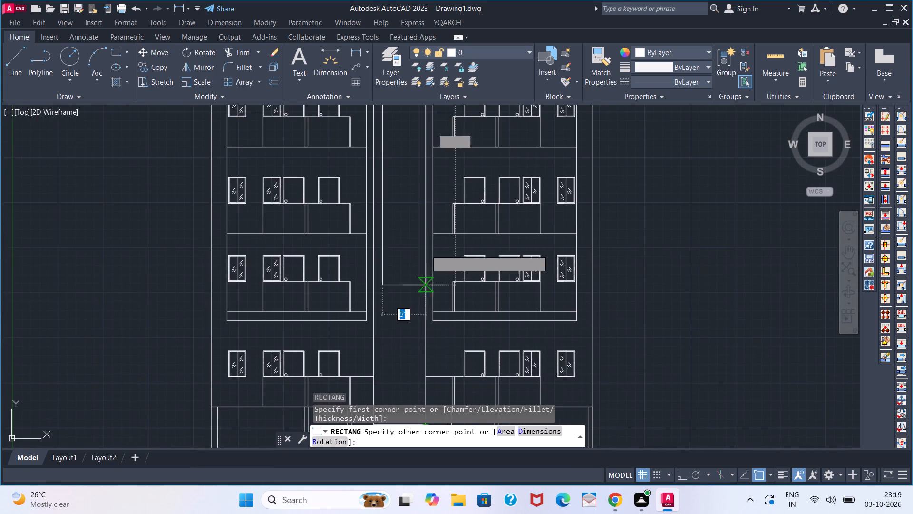
{"action": "middle_click_drag", "start_coordinate": [426, 240], "coordinate": [403, 513]}
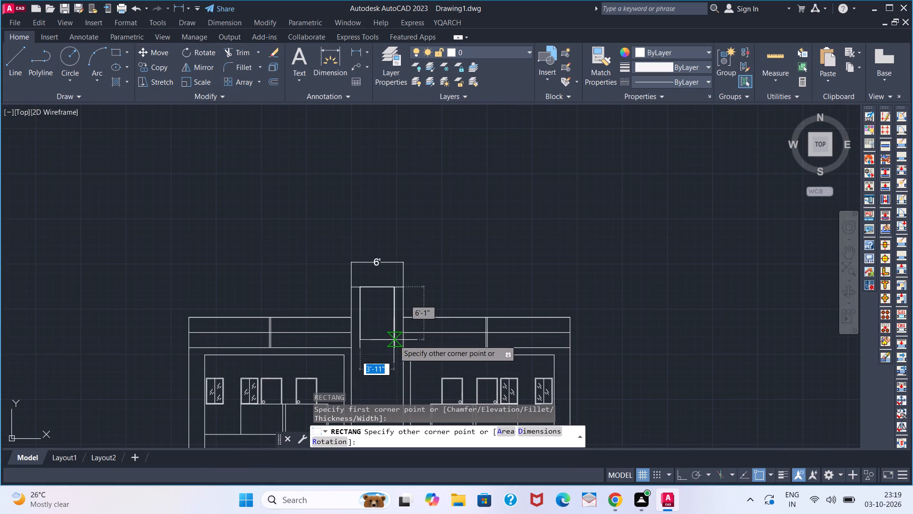
{"action": "middle_click_drag", "start_coordinate": [394, 344], "coordinate": [396, 212]}
{"action": "middle_click_drag", "start_coordinate": [396, 205], "coordinate": [396, 188]}
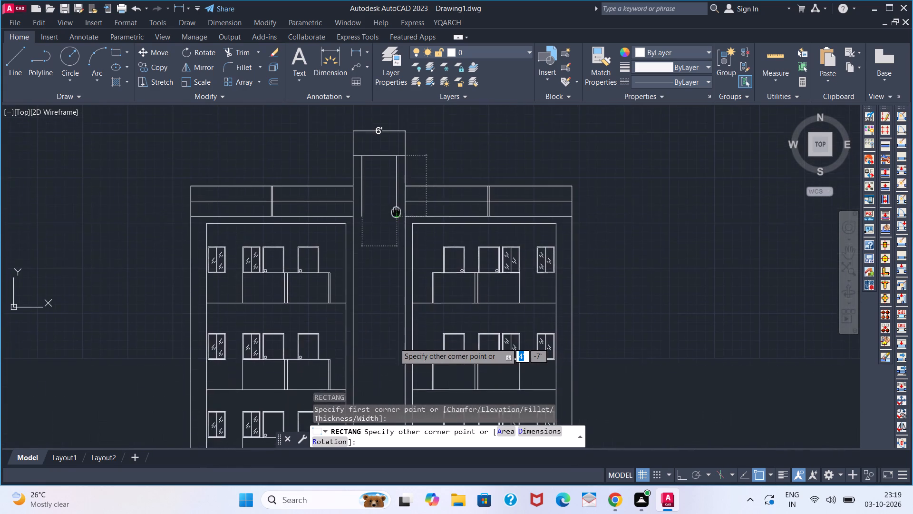
{"action": "middle_click_drag", "start_coordinate": [396, 188], "coordinate": [392, 133]}
{"action": "scroll", "coordinate": [391, 149], "scroll_direction": "down", "scroll_amount": 1}
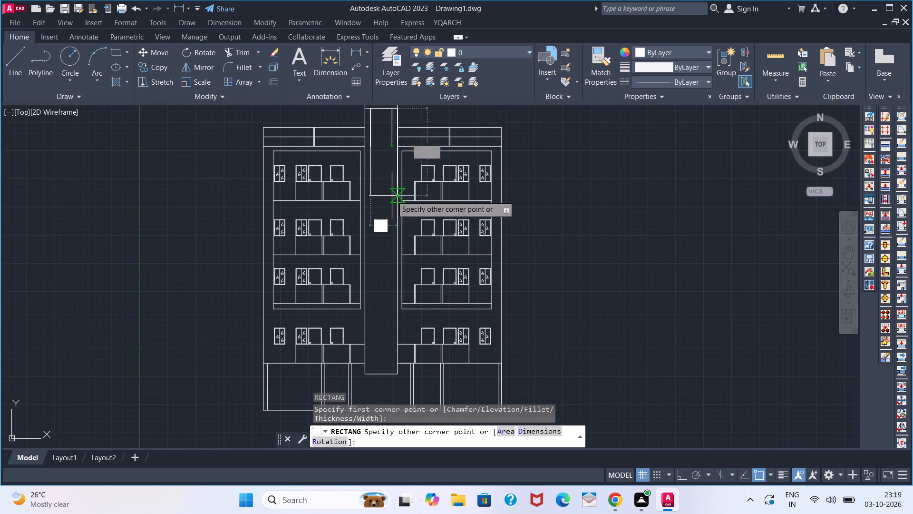
{"action": "left_click", "coordinate": [387, 375]}
{"action": "key", "text": "space"}
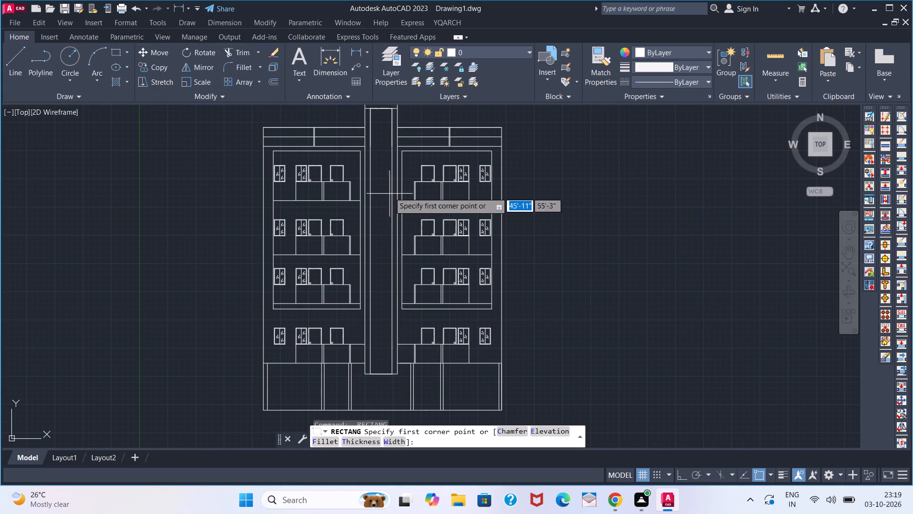
{"action": "middle_click_drag", "start_coordinate": [387, 175], "coordinate": [384, 274]}
{"action": "key", "text": "Escape"}
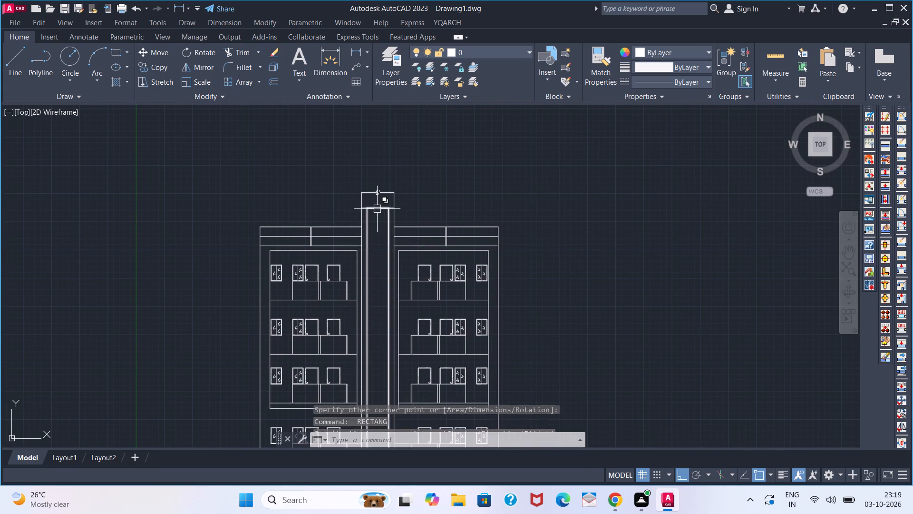
{"action": "left_click", "coordinate": [377, 209]}
{"action": "key", "text": "Escape"}
Erase the central shaft's original top and bottom edge lines, keeping the inner rectangle.
{"action": "scroll", "coordinate": [369, 208], "scroll_direction": "up", "scroll_amount": 3}
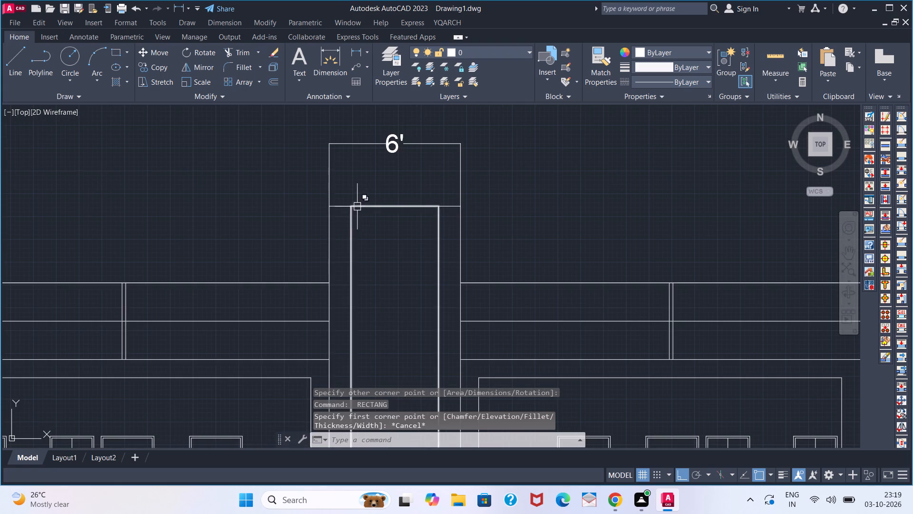
{"action": "left_click", "coordinate": [337, 206]}
{"action": "key", "text": "Delete"}
{"action": "scroll", "coordinate": [398, 346], "scroll_direction": "down", "scroll_amount": 2}
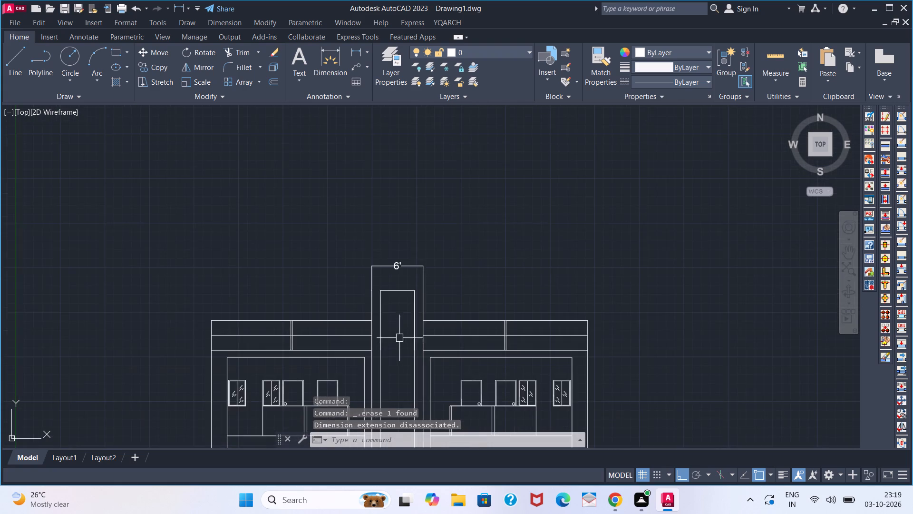
{"action": "middle_click_drag", "start_coordinate": [398, 327], "coordinate": [398, 190]}
{"action": "scroll", "coordinate": [400, 204], "scroll_direction": "down", "scroll_amount": 2}
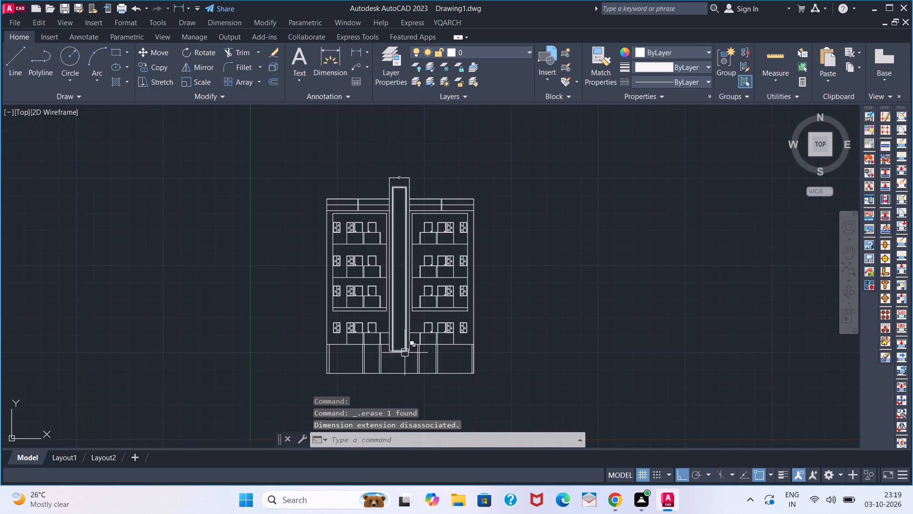
{"action": "scroll", "coordinate": [398, 353], "scroll_direction": "up", "scroll_amount": 3}
{"action": "left_click", "coordinate": [364, 348]}
{"action": "key", "text": "Delete"}
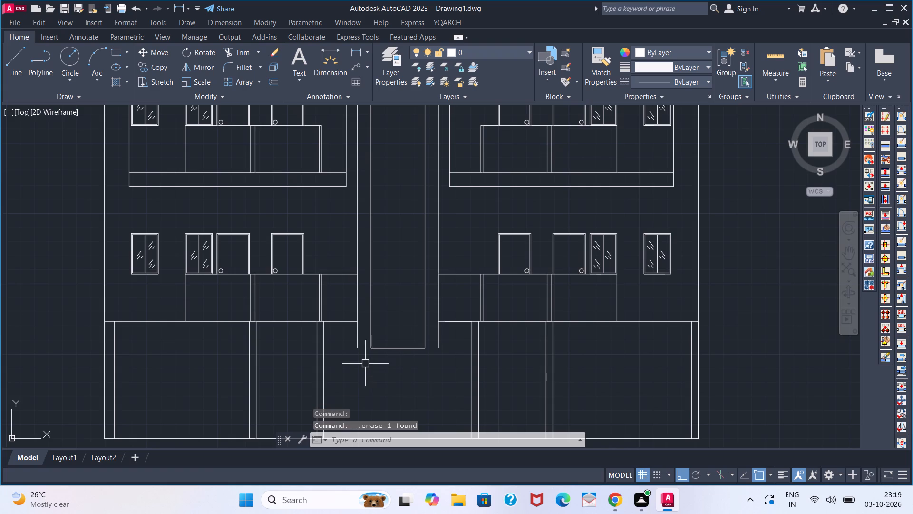
Extend the central shaft's two outer side lines down to the building's ground line.
{"action": "scroll", "coordinate": [363, 357], "scroll_direction": "down", "scroll_amount": 1}
{"action": "type", "text": "EX"}
{"action": "key", "text": "space"}
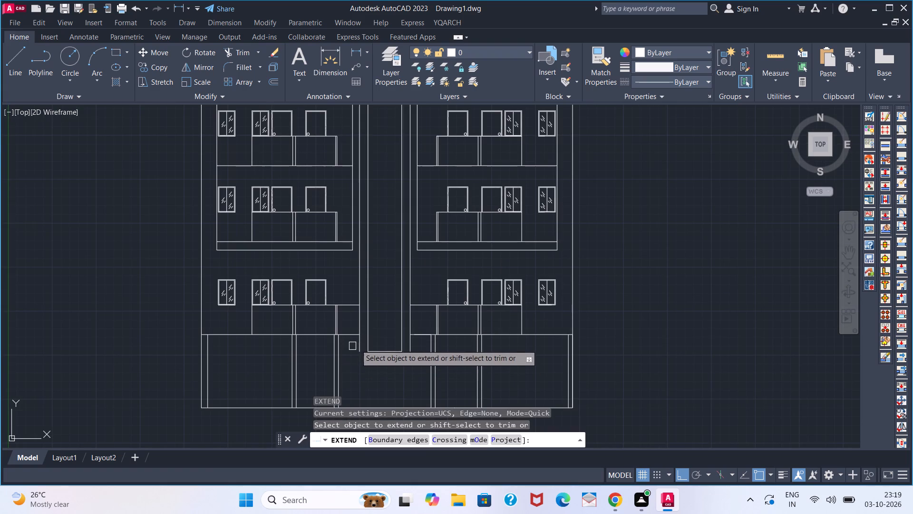
{"action": "left_click", "coordinate": [358, 344]}
{"action": "left_click", "coordinate": [411, 345]}
{"action": "key", "text": "space"}
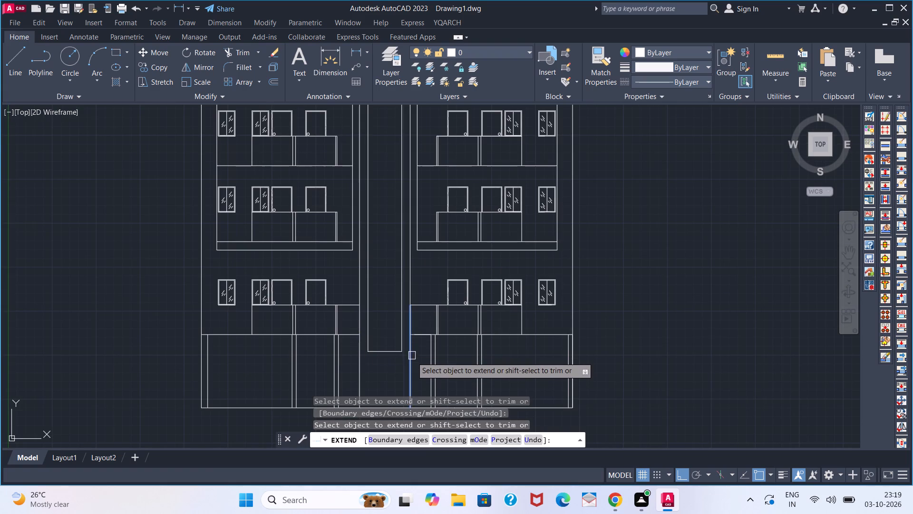
Draw a vertical centre line in the shaft's inner rectangle from its top midpoint to its bottom midpoint.
{"action": "scroll", "coordinate": [372, 384], "scroll_direction": "down", "scroll_amount": 2}
{"action": "middle_click_drag", "start_coordinate": [352, 324], "coordinate": [297, 253]}
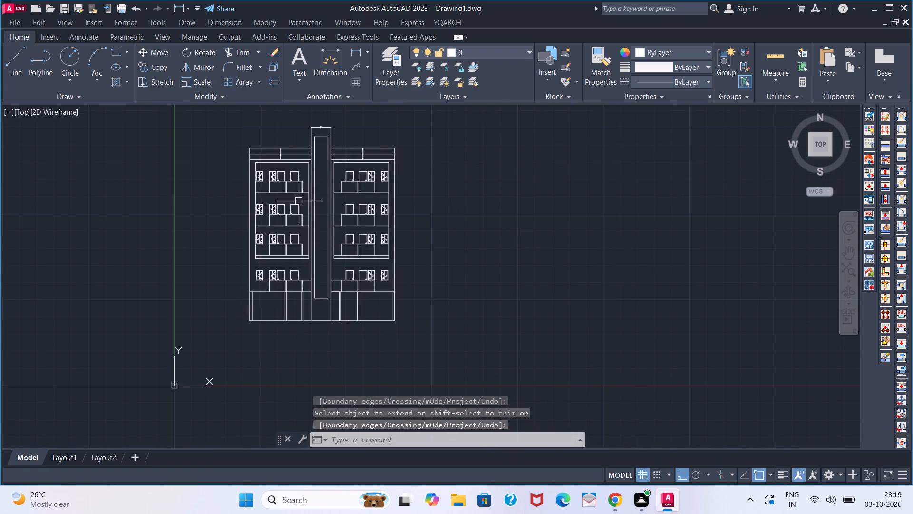
{"action": "scroll", "coordinate": [322, 134], "scroll_direction": "up", "scroll_amount": 3}
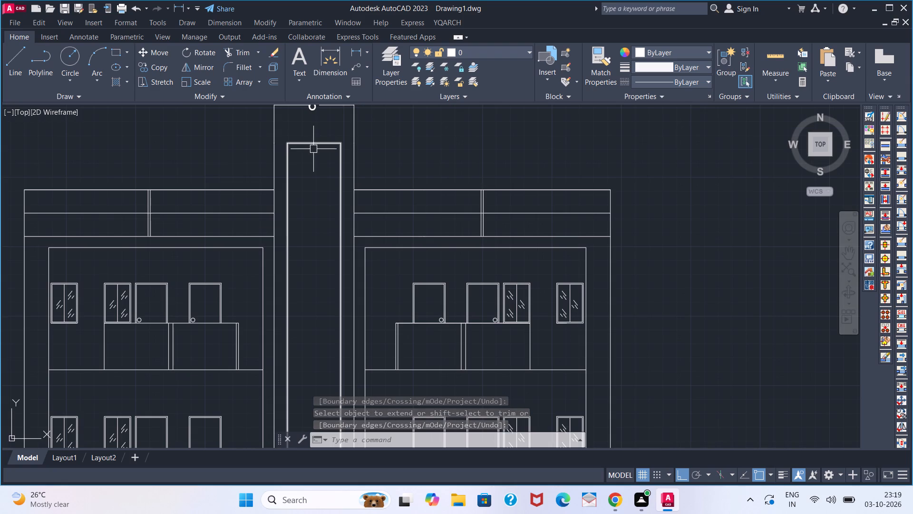
{"action": "key", "text": "l"}
{"action": "key", "text": "Return"}
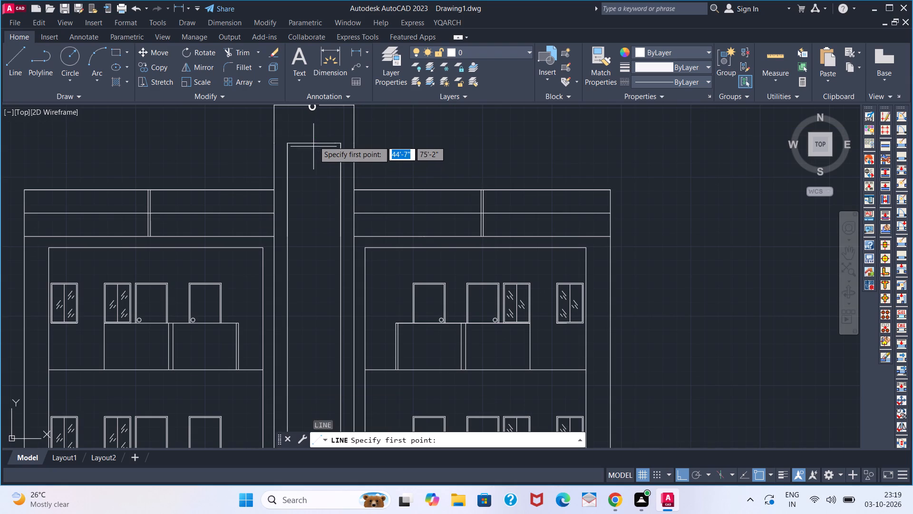
{"action": "left_click", "coordinate": [314, 140]}
{"action": "scroll", "coordinate": [310, 269], "scroll_direction": "down", "scroll_amount": 2}
{"action": "middle_click_drag", "start_coordinate": [313, 266], "coordinate": [313, 78]}
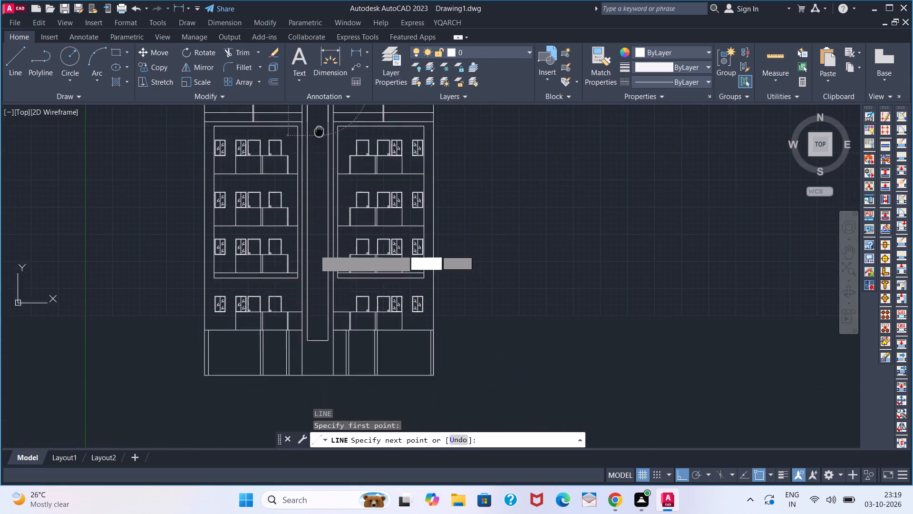
{"action": "middle_click_drag", "start_coordinate": [313, 78], "coordinate": [311, 63]}
{"action": "left_click", "coordinate": [311, 276]}
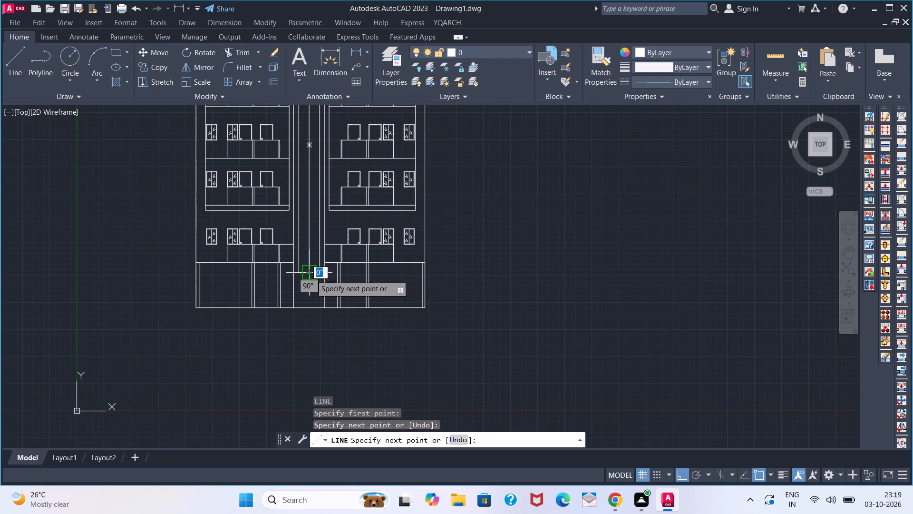
{"action": "key", "text": "space"}
Draw a horizontal line across the shaft's inner rectangle at mid-height, from its left side to its right side.
{"action": "middle_click_drag", "start_coordinate": [303, 179], "coordinate": [301, 254]}
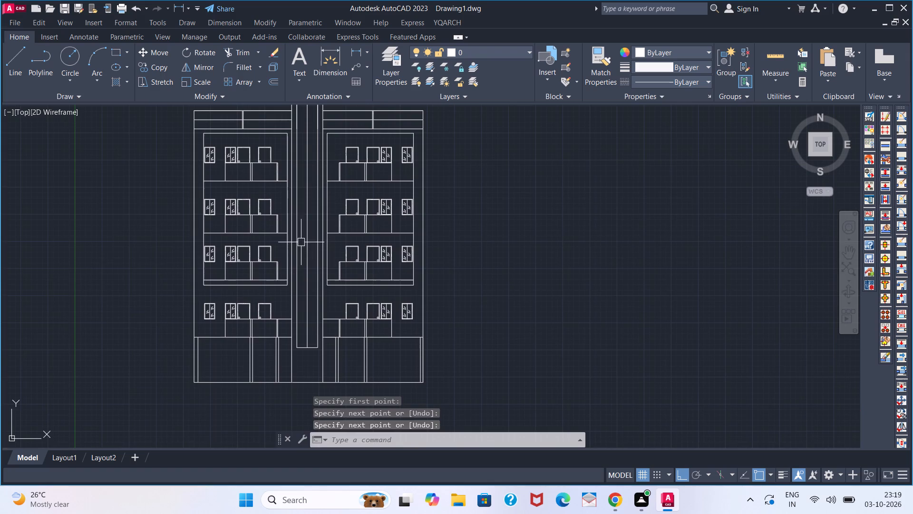
{"action": "key", "text": "space"}
{"action": "left_click", "coordinate": [302, 223]}
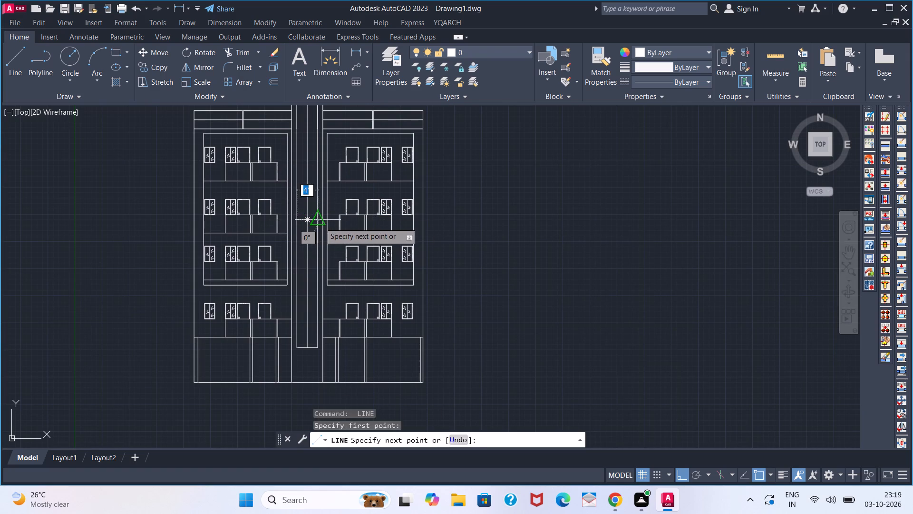
{"action": "left_click", "coordinate": [320, 223]}
{"action": "key", "text": "space"}
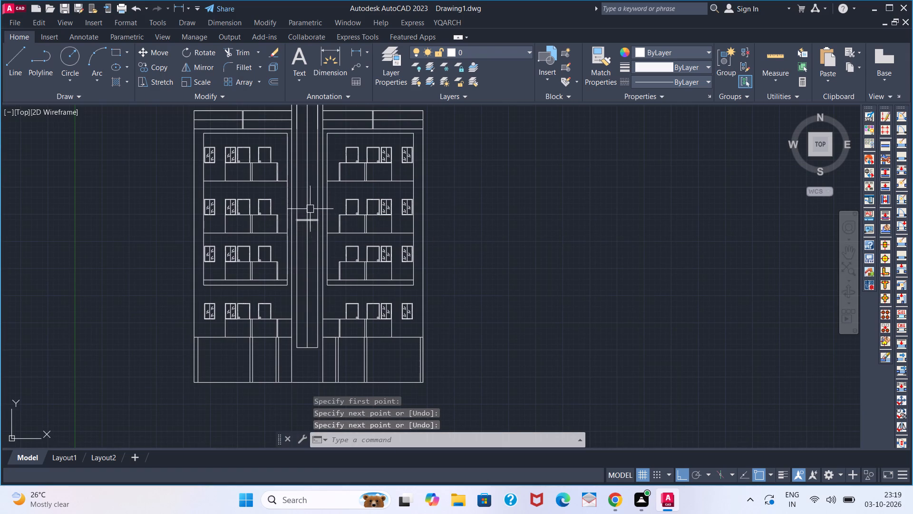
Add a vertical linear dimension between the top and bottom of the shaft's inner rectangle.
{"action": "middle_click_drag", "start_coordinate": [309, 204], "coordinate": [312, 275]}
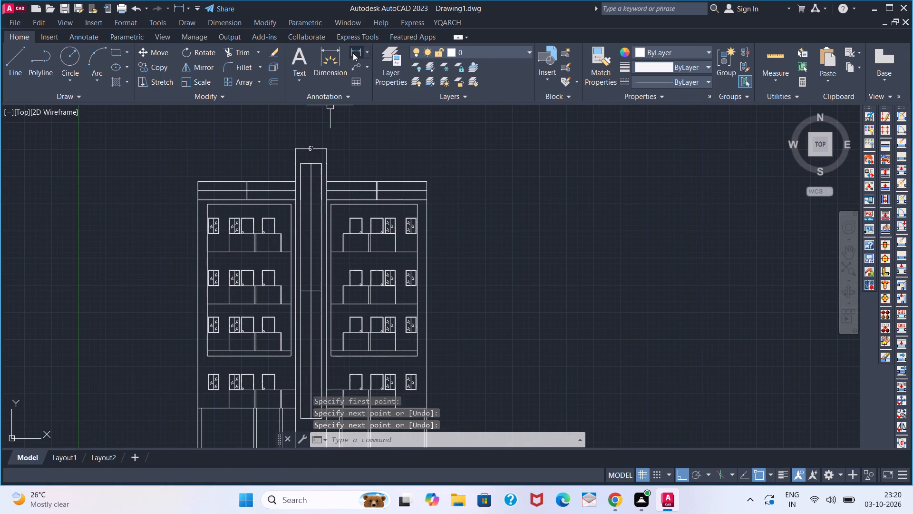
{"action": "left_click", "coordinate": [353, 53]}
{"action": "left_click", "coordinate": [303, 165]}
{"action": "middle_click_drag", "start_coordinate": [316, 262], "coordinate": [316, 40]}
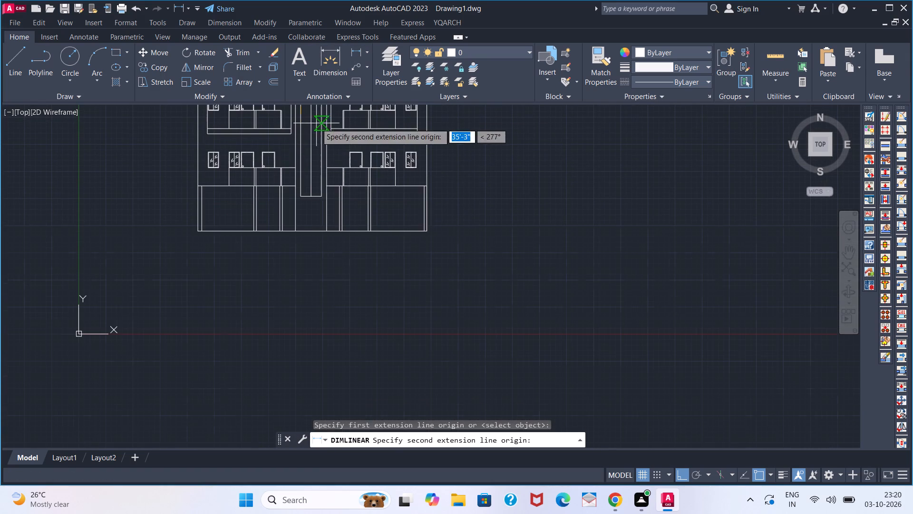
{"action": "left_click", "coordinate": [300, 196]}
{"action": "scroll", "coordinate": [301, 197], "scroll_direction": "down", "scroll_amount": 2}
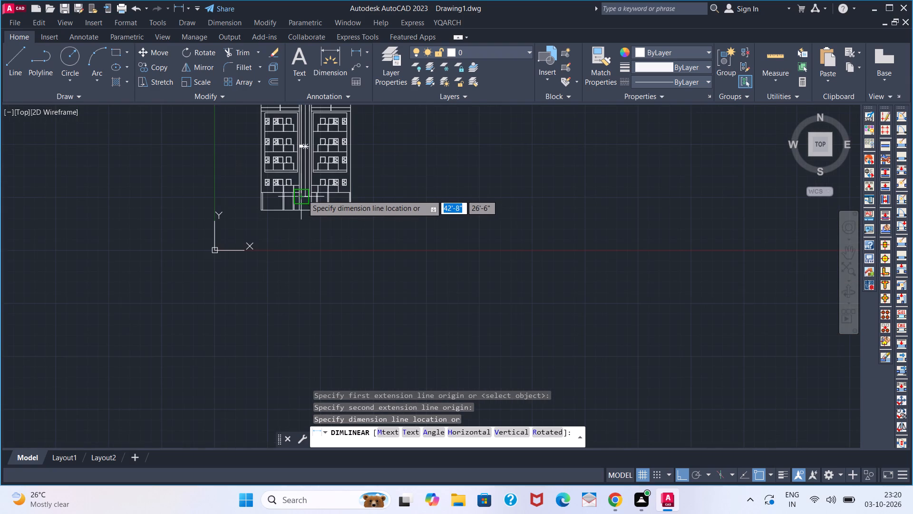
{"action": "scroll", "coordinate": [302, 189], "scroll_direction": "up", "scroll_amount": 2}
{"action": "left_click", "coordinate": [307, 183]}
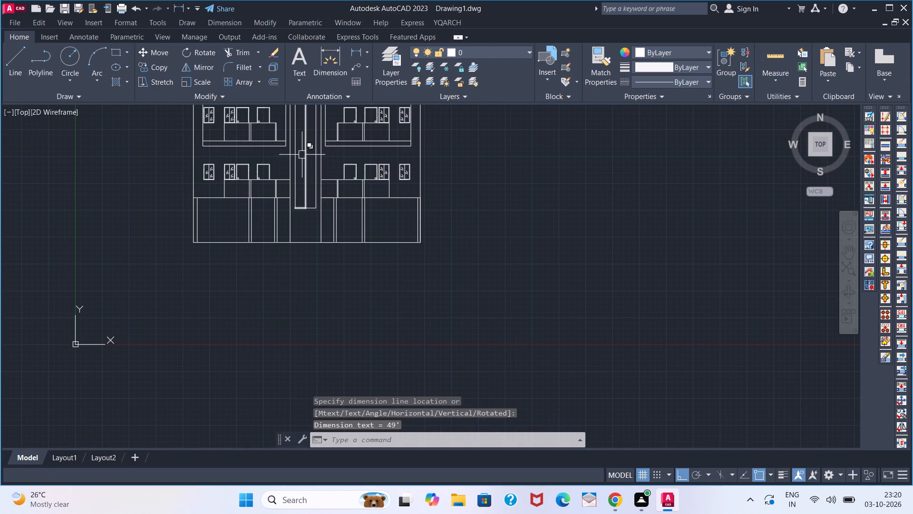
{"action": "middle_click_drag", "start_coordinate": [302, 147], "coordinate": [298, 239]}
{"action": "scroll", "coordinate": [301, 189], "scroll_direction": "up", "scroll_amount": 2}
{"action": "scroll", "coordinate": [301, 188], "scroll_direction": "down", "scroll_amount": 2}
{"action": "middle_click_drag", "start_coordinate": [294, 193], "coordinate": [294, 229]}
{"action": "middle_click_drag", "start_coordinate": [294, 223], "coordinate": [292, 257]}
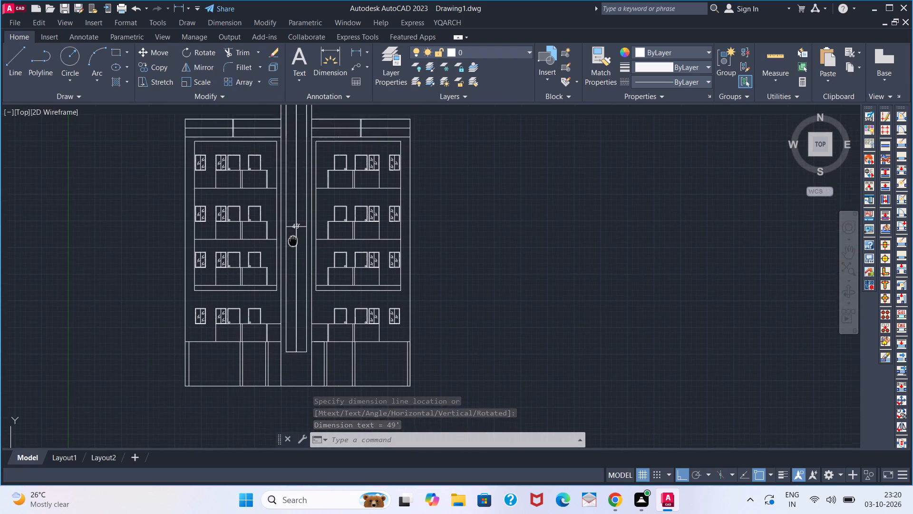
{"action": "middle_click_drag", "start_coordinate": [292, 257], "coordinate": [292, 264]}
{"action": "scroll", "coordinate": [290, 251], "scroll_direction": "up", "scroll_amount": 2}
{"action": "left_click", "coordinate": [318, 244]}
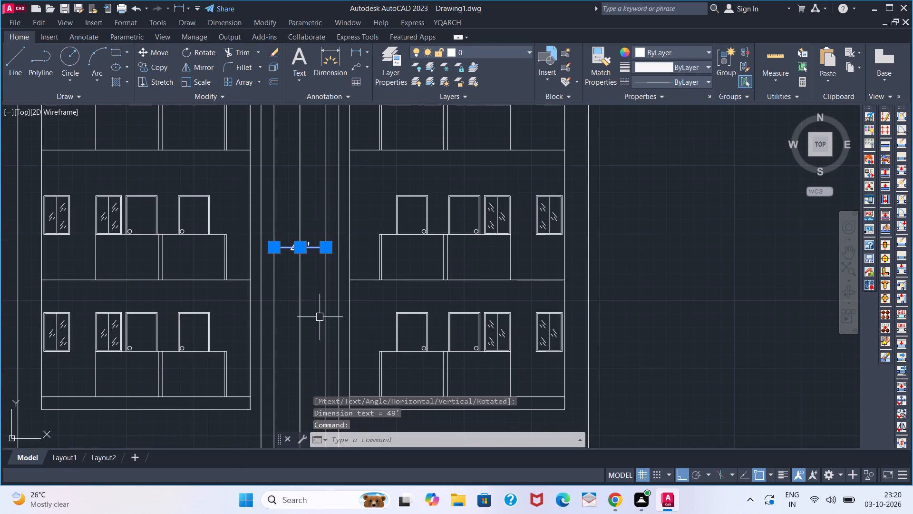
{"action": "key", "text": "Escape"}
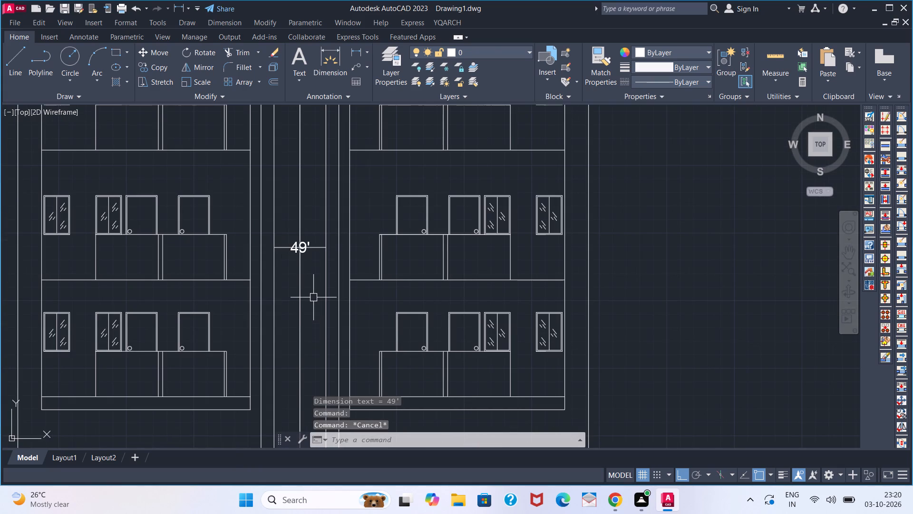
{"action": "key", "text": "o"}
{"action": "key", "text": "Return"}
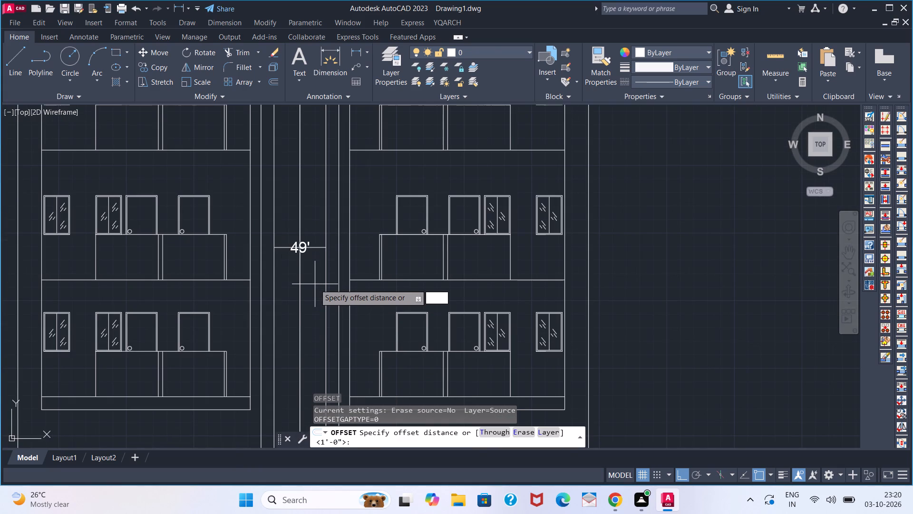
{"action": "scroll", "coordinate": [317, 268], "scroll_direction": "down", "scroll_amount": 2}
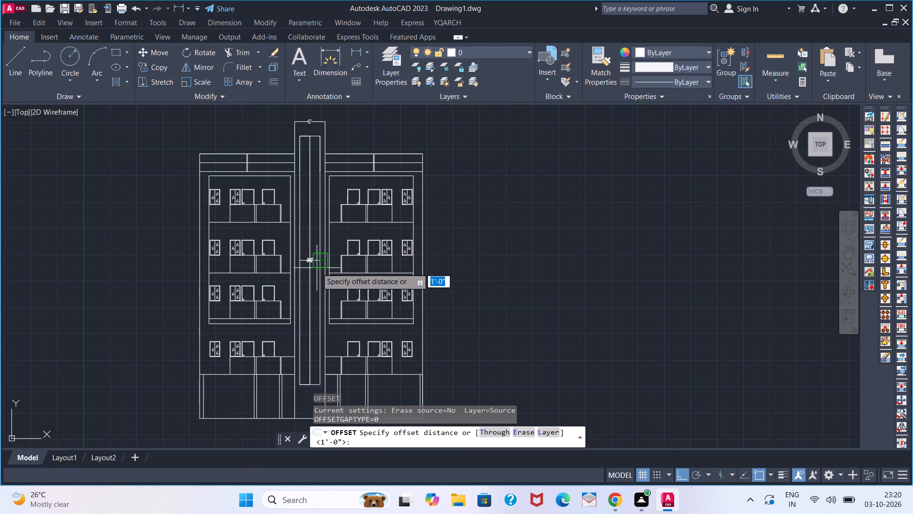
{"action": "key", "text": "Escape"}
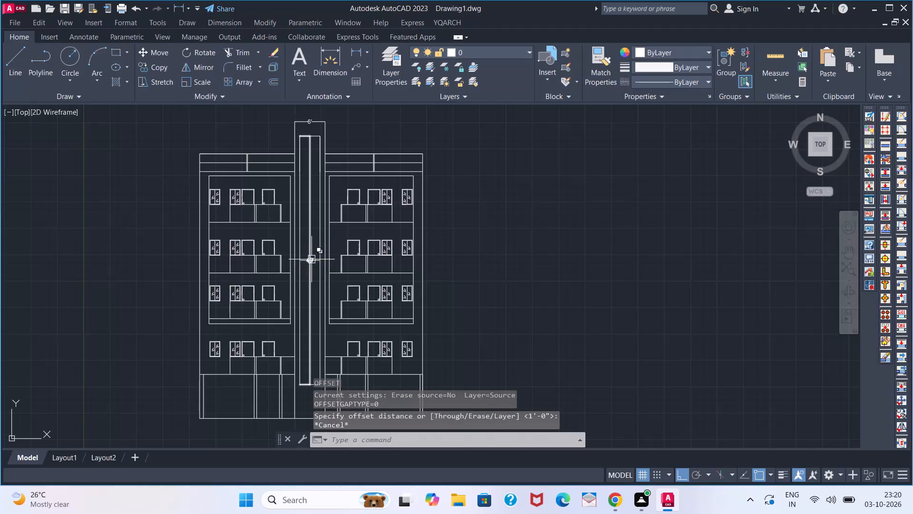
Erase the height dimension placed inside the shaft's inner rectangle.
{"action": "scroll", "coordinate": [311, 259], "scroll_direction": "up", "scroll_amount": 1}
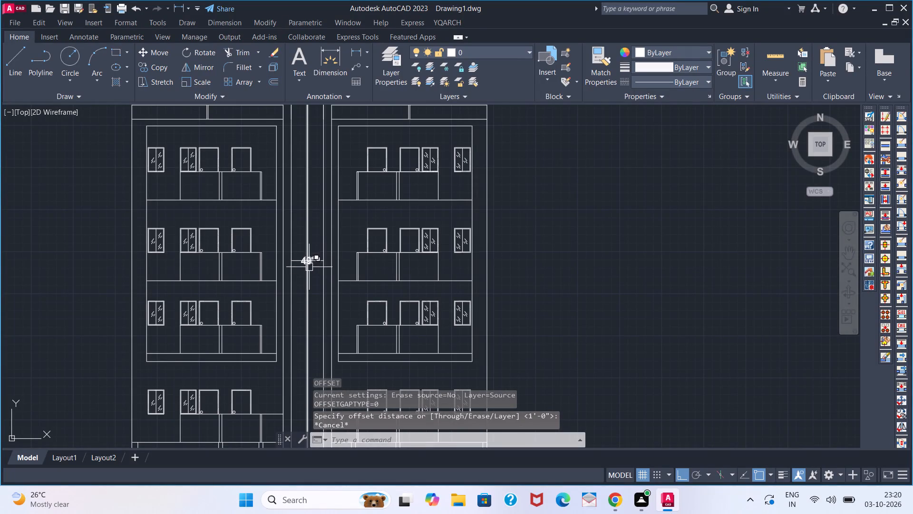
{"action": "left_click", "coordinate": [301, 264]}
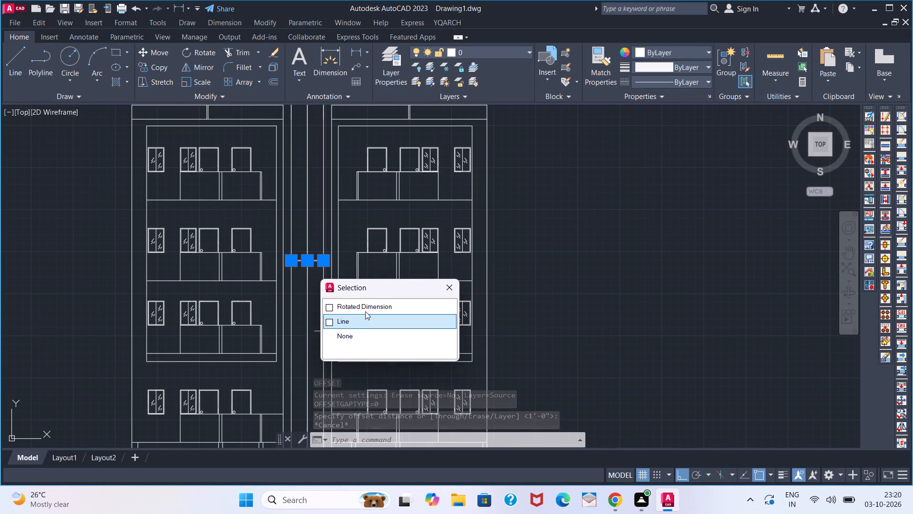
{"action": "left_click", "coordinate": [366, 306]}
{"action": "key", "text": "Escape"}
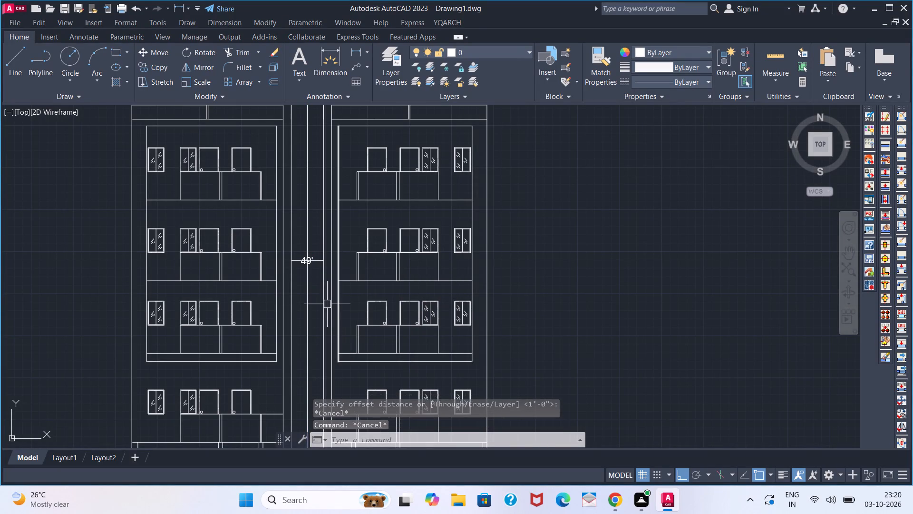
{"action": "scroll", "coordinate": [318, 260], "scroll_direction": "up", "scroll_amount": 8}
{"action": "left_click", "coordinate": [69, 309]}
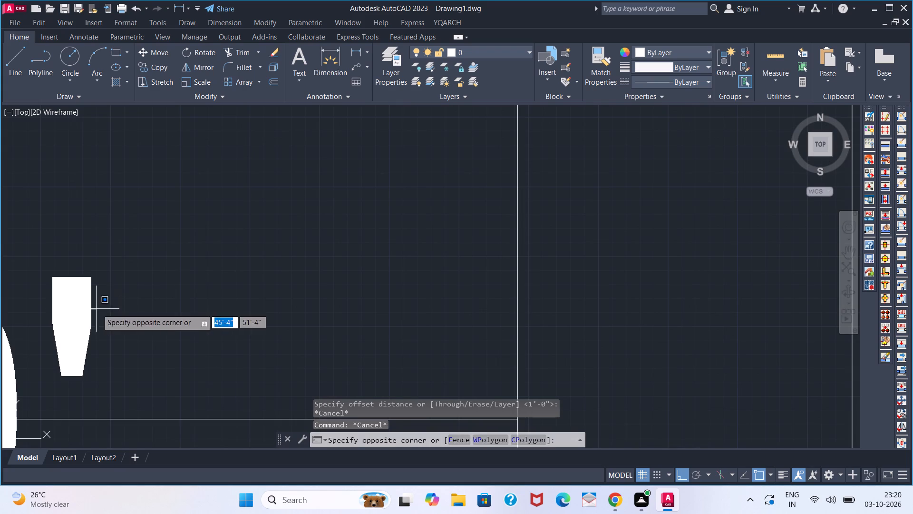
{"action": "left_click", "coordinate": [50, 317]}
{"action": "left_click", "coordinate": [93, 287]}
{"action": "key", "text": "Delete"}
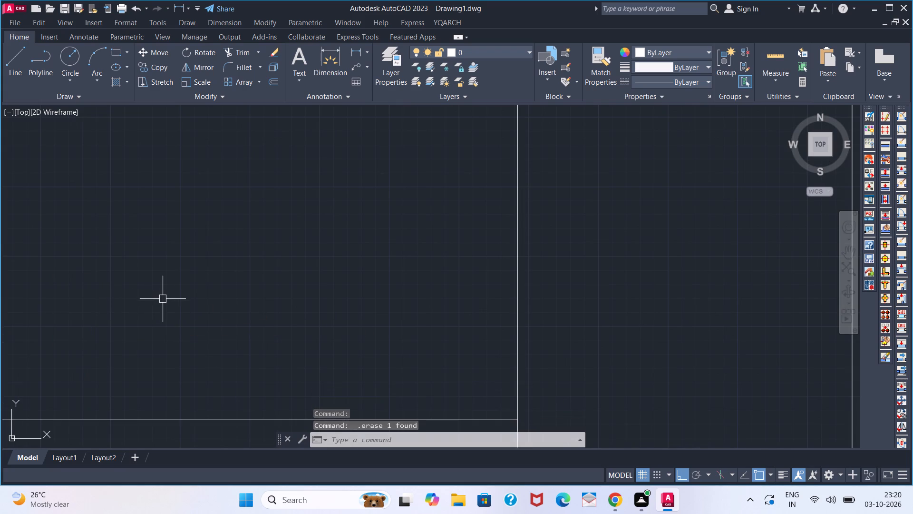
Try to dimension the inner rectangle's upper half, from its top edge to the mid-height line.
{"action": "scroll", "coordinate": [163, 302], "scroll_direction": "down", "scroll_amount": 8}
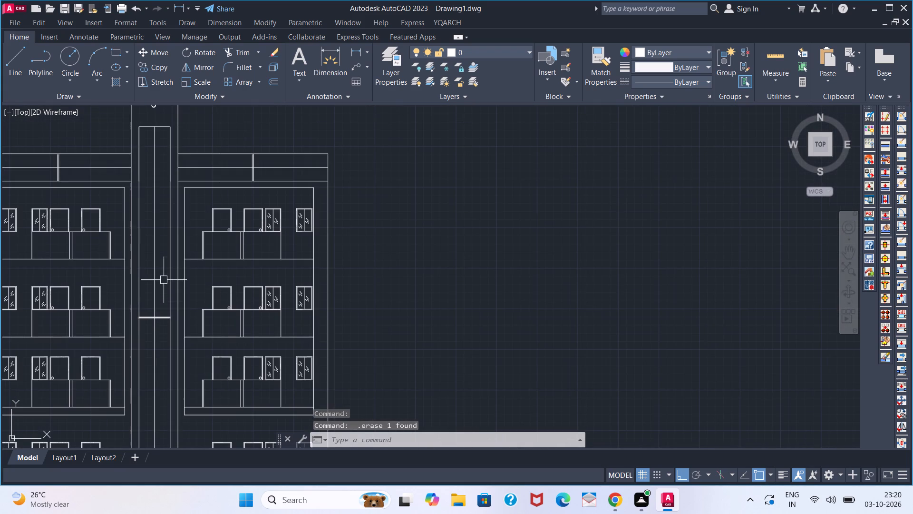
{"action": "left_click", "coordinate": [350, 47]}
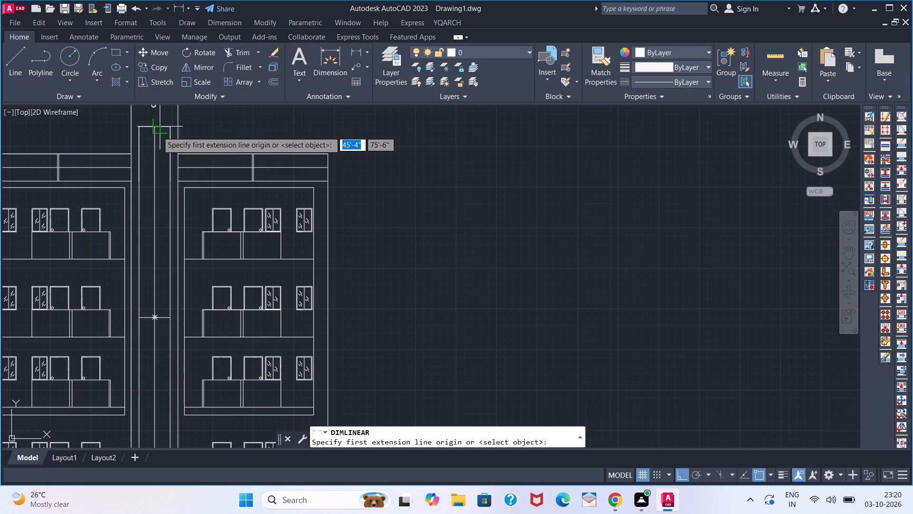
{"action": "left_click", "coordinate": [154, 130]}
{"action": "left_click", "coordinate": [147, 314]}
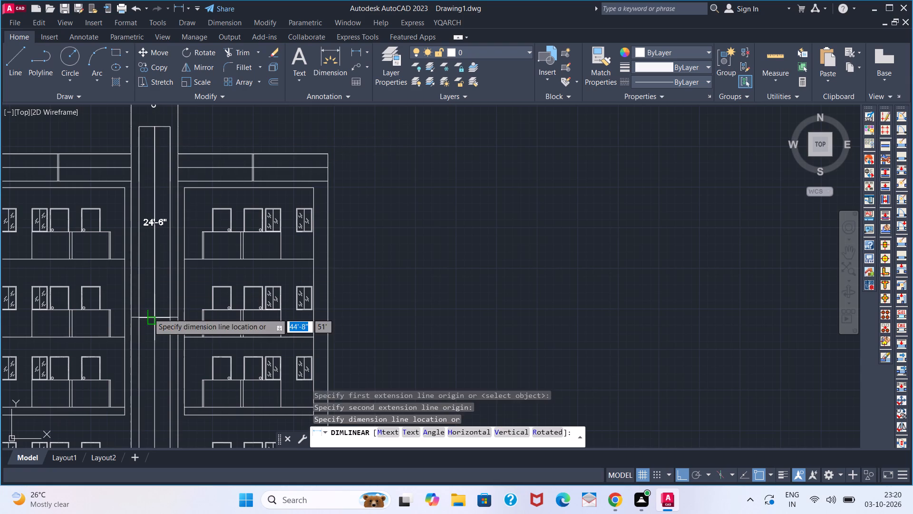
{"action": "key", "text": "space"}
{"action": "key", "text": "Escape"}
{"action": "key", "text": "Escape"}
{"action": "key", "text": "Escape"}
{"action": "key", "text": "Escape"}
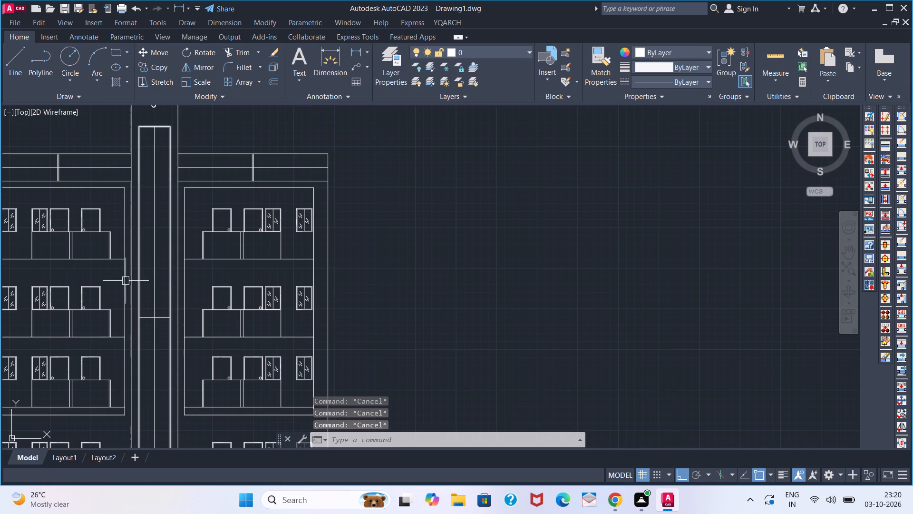
Draw a vertical centre line from the mid-height line's midpoint up to the inner rectangle's top edge.
{"action": "key", "text": "l"}
{"action": "key", "text": "Return"}
{"action": "left_click", "coordinate": [157, 319]}
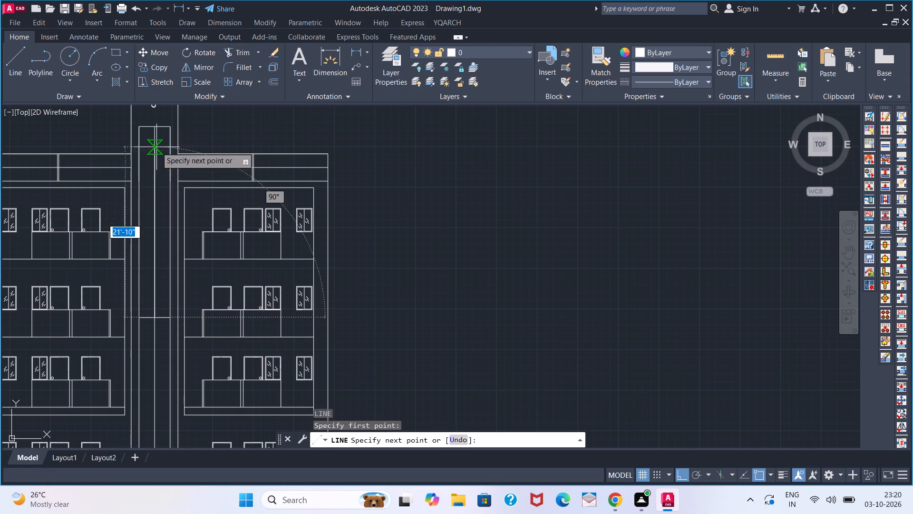
{"action": "left_click", "coordinate": [159, 130]}
{"action": "key", "text": "space"}
Draw a horizontal divider across the inner rectangle through the midpoint of its upper half's centre line.
{"action": "key", "text": "space"}
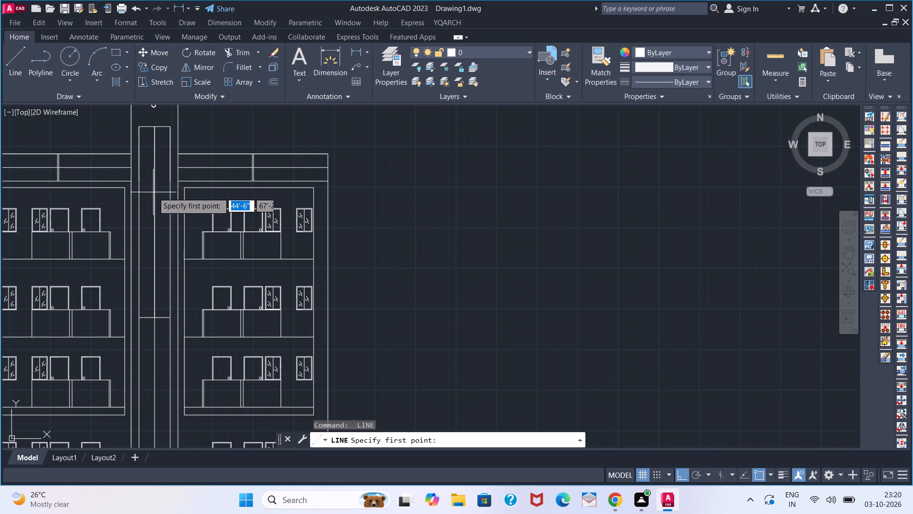
{"action": "left_click", "coordinate": [154, 226]}
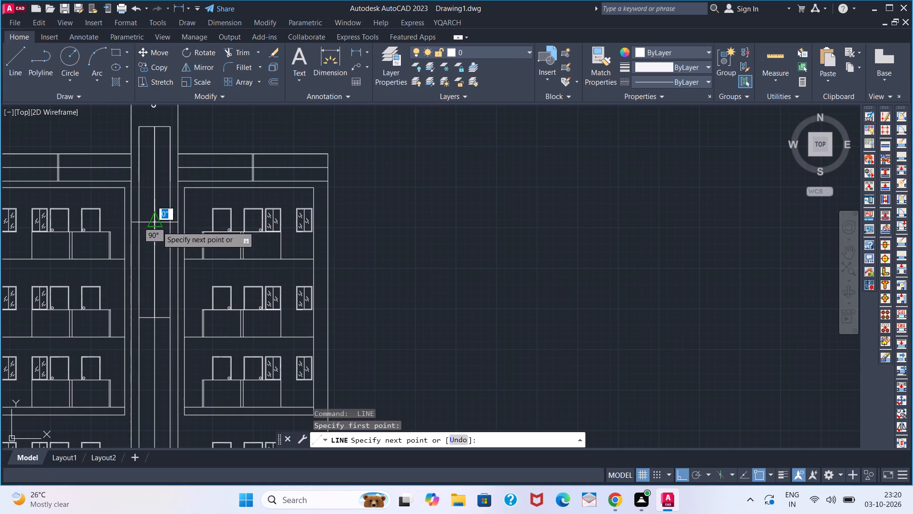
{"action": "left_click", "coordinate": [165, 224]}
{"action": "left_click", "coordinate": [144, 221]}
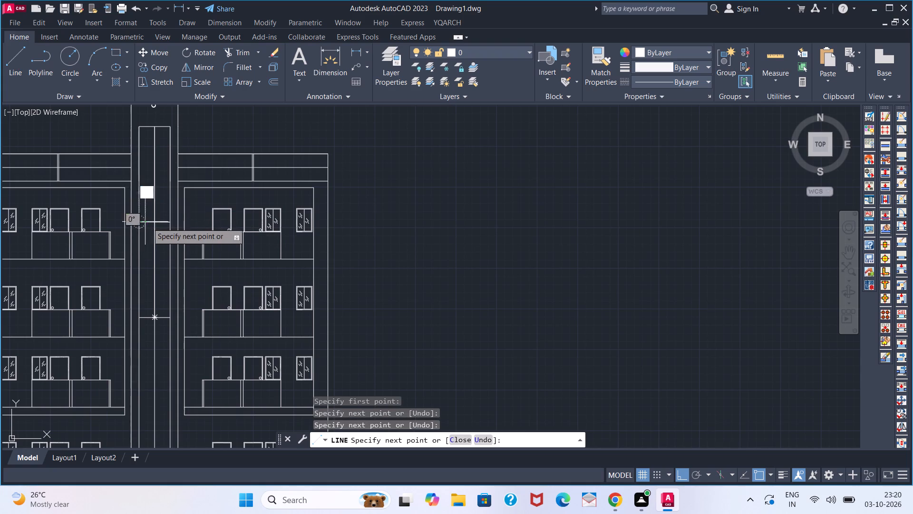
{"action": "key", "text": "space"}
Draw a vertical centre line from the mid-height line's midpoint down to the inner rectangle's bottom edge.
{"action": "scroll", "coordinate": [156, 285], "scroll_direction": "down", "scroll_amount": 2}
{"action": "middle_click_drag", "start_coordinate": [155, 286], "coordinate": [156, 233]}
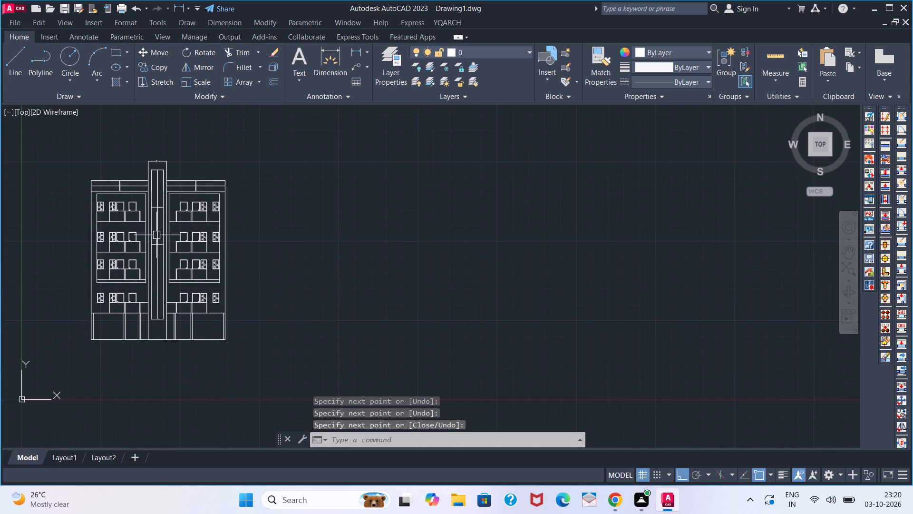
{"action": "key", "text": "space"}
{"action": "scroll", "coordinate": [156, 248], "scroll_direction": "up", "scroll_amount": 4}
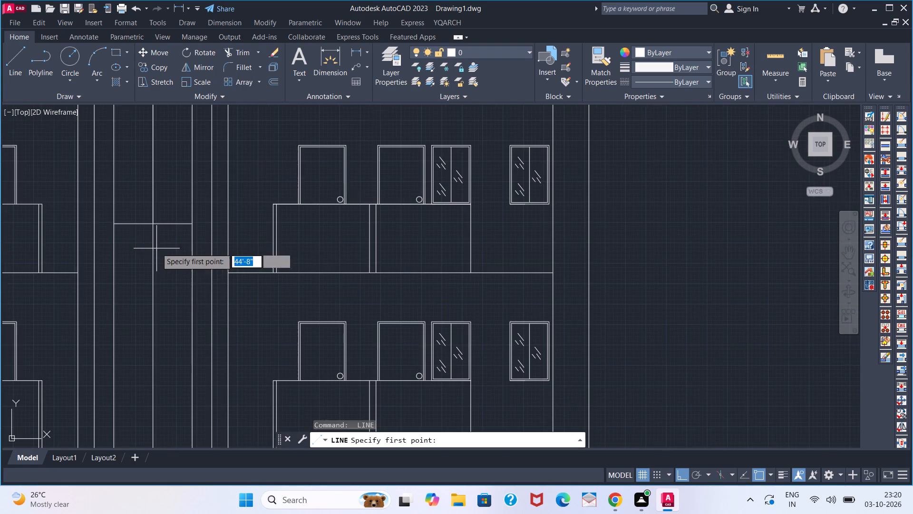
{"action": "left_click", "coordinate": [155, 229]}
{"action": "scroll", "coordinate": [157, 306], "scroll_direction": "down", "scroll_amount": 6}
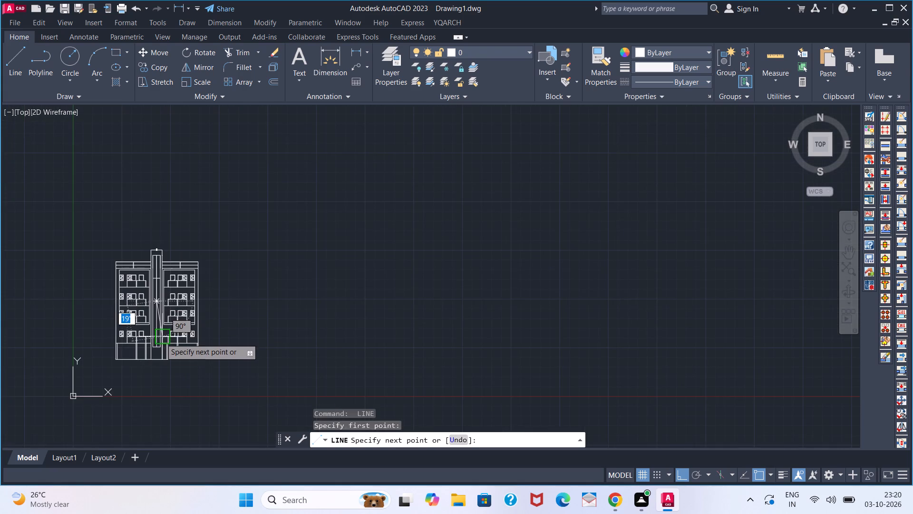
{"action": "scroll", "coordinate": [161, 347], "scroll_direction": "up", "scroll_amount": 4}
{"action": "left_click", "coordinate": [117, 350]}
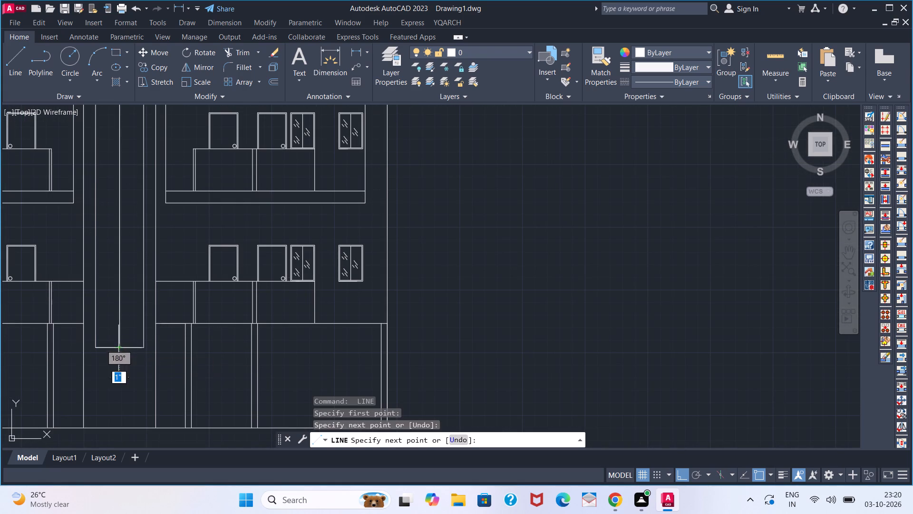
{"action": "key", "text": "space"}
Draw a horizontal divider across the inner rectangle at its lower half's midpoint, as two segments from the centre line to each side.
{"action": "key", "text": "space"}
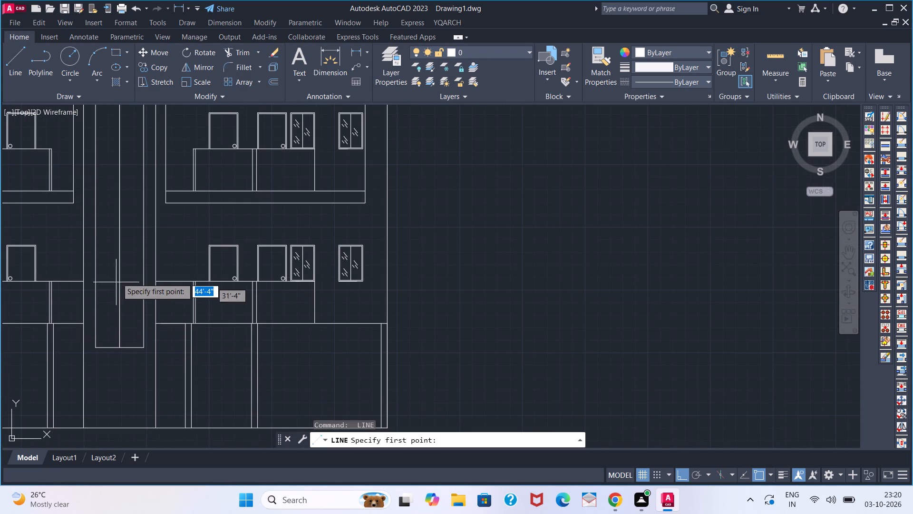
{"action": "scroll", "coordinate": [118, 174], "scroll_direction": "down", "scroll_amount": 2}
{"action": "middle_click_drag", "start_coordinate": [119, 165], "coordinate": [124, 210]}
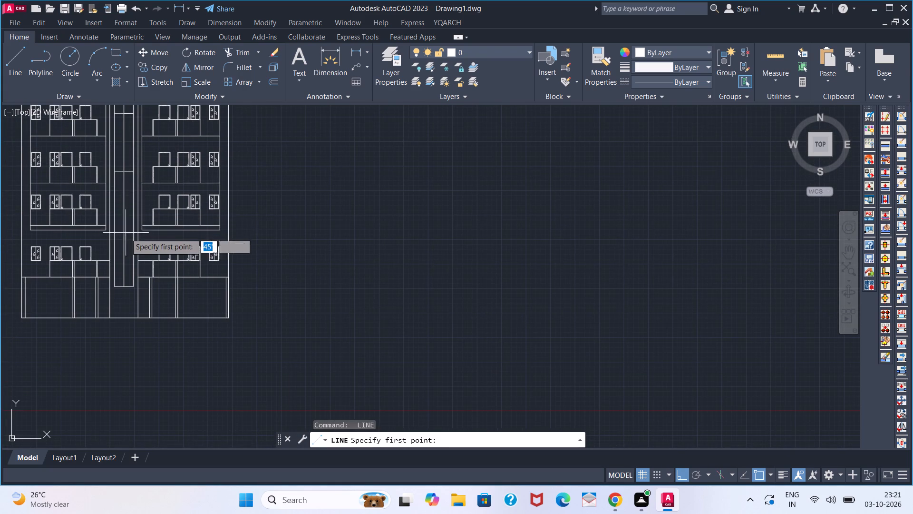
{"action": "left_click", "coordinate": [126, 230]}
{"action": "left_click", "coordinate": [136, 231]}
{"action": "key", "text": "space"}
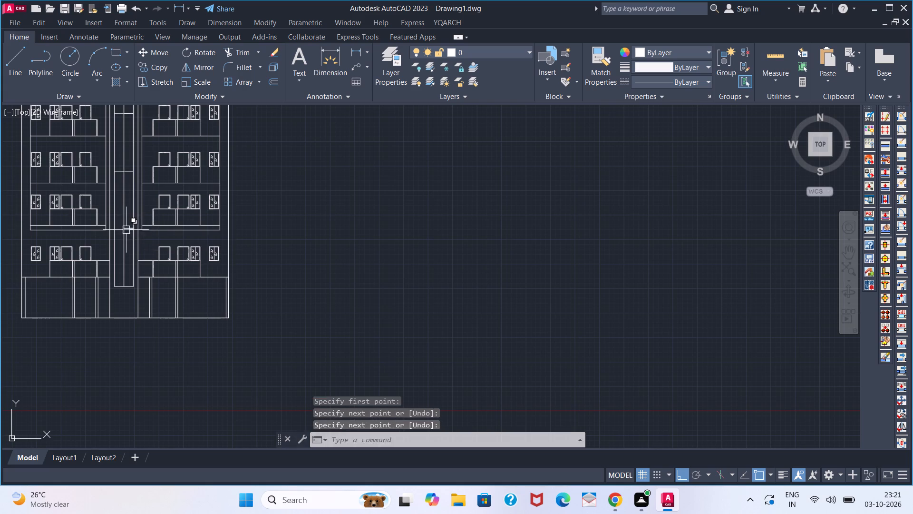
{"action": "key", "text": "space"}
{"action": "left_click", "coordinate": [124, 229]}
{"action": "left_click", "coordinate": [112, 229]}
{"action": "key", "text": "space"}
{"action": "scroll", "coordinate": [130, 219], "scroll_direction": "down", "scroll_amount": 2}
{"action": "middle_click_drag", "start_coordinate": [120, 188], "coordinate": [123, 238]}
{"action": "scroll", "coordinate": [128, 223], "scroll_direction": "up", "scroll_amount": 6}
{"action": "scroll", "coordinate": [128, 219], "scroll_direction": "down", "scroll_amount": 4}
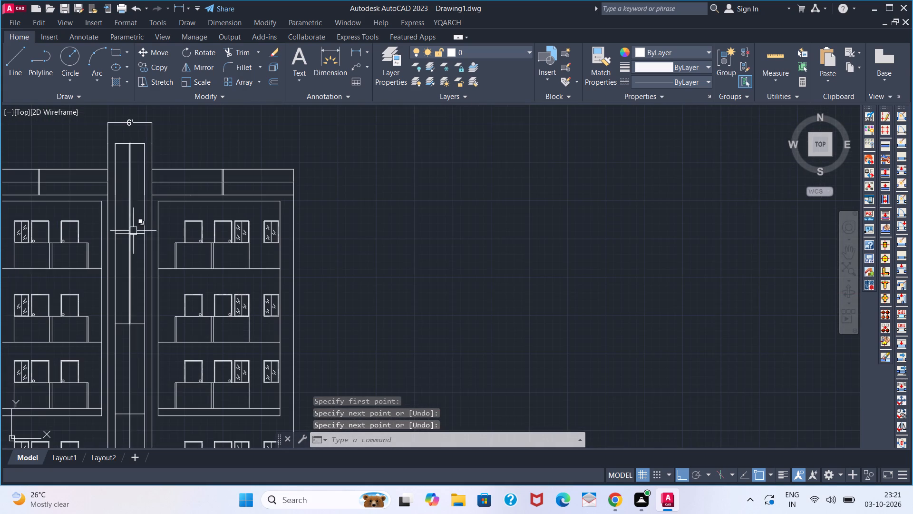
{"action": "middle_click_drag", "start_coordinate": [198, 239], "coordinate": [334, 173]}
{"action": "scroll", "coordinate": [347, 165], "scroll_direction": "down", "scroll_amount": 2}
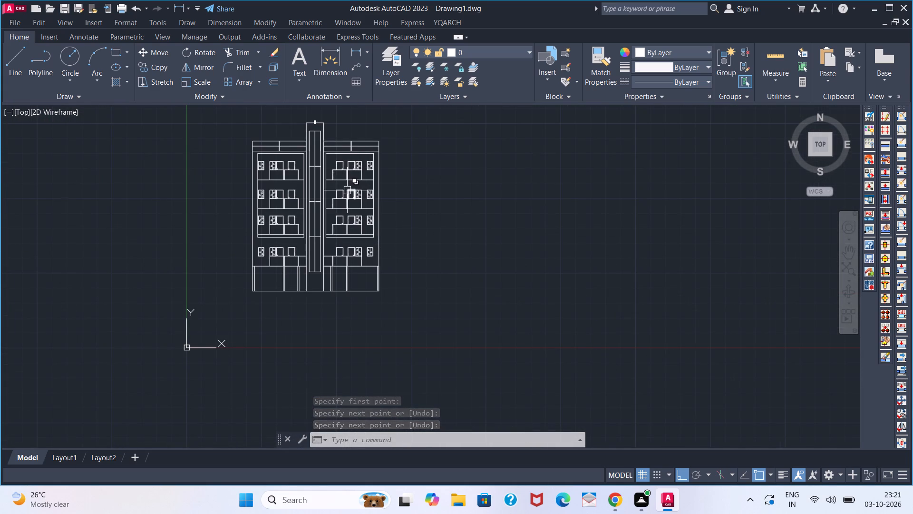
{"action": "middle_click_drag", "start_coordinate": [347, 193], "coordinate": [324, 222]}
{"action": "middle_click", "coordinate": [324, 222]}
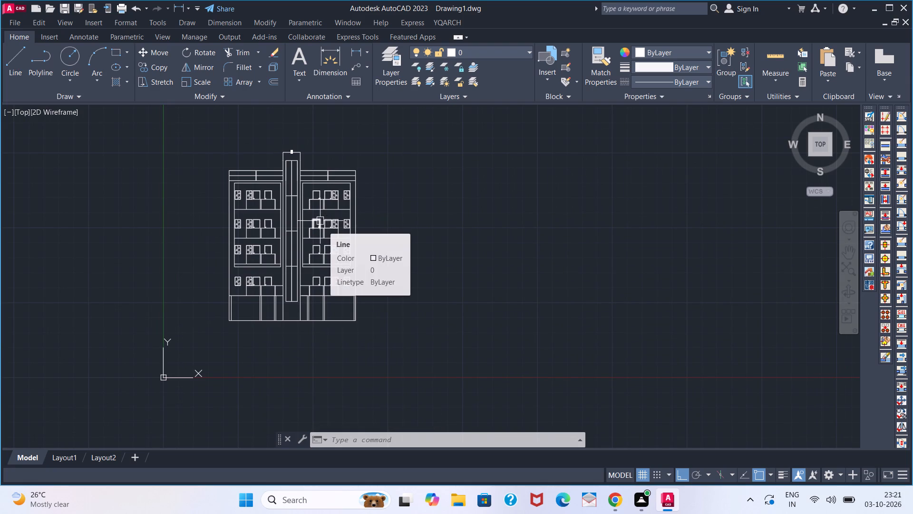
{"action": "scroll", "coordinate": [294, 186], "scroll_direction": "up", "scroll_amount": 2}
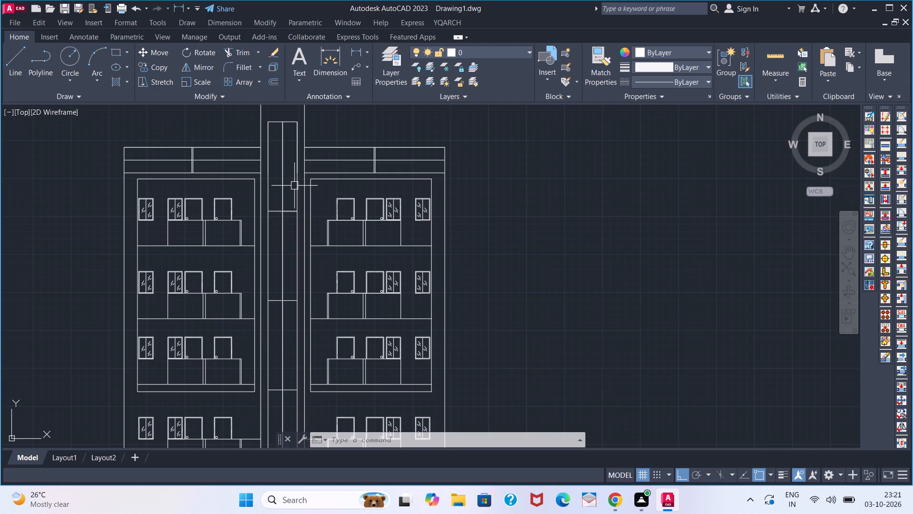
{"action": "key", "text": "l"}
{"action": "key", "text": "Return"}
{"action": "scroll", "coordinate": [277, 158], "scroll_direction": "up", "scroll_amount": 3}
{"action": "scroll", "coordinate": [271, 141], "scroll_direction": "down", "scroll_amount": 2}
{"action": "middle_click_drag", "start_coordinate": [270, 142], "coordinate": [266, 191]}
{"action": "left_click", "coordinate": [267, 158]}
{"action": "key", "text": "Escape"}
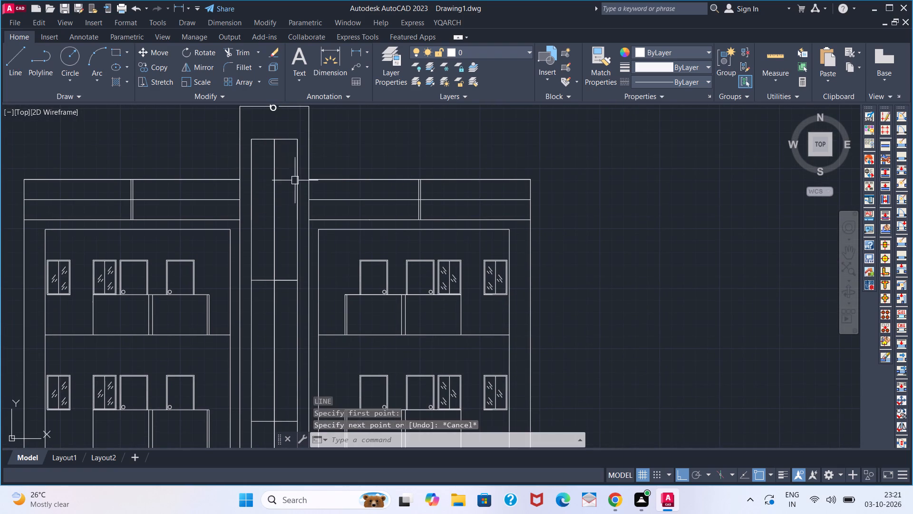
Turn off Ortho mode and object snapping for freehand line drawing.
{"action": "left_click", "coordinate": [684, 477]}
{"action": "left_click", "coordinate": [758, 471]}
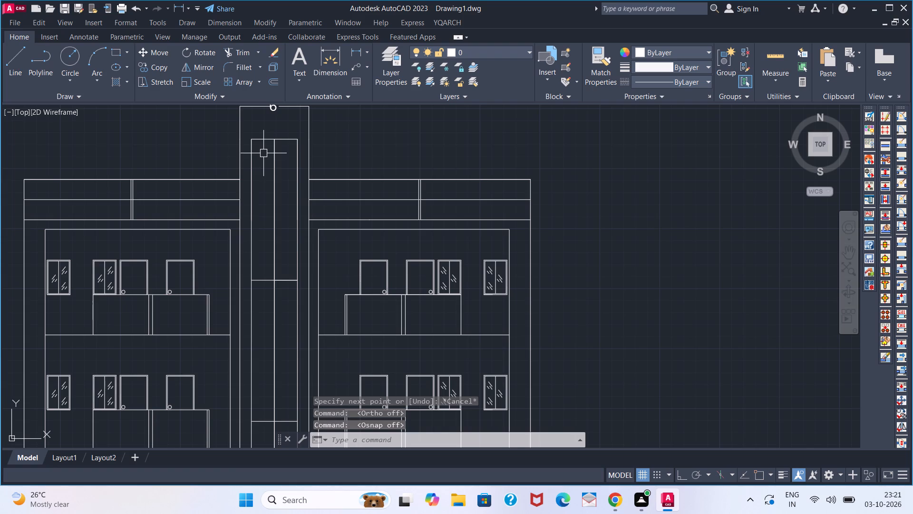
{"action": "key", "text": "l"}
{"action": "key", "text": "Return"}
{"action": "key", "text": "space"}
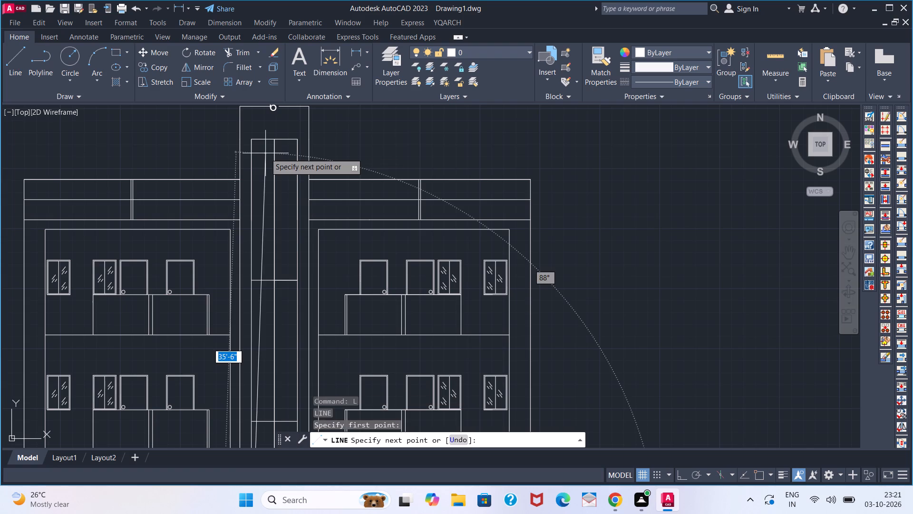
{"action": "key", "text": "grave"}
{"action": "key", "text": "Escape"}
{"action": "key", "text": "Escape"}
Draw four short, staggered diagonal glass-reflection lines in the left pane of the shaft panel's top tier.
{"action": "key", "text": "space"}
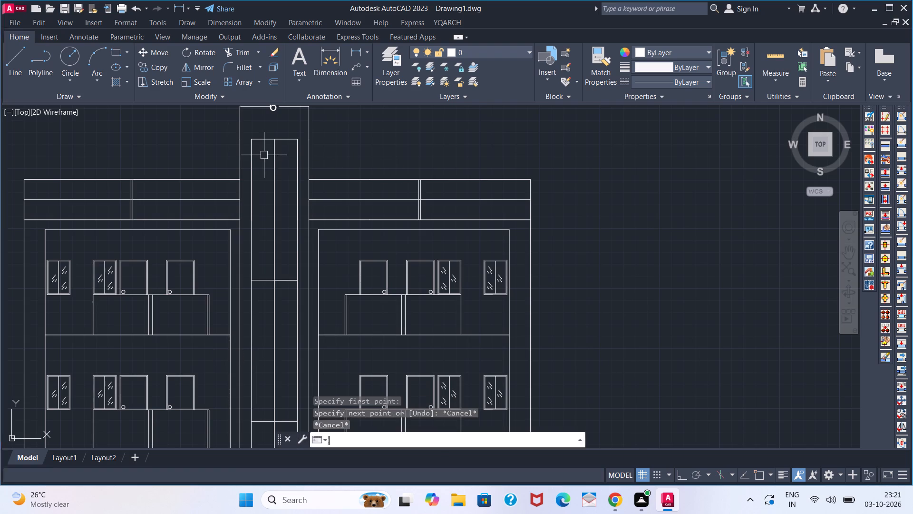
{"action": "left_click", "coordinate": [263, 156]}
{"action": "left_click", "coordinate": [258, 172]}
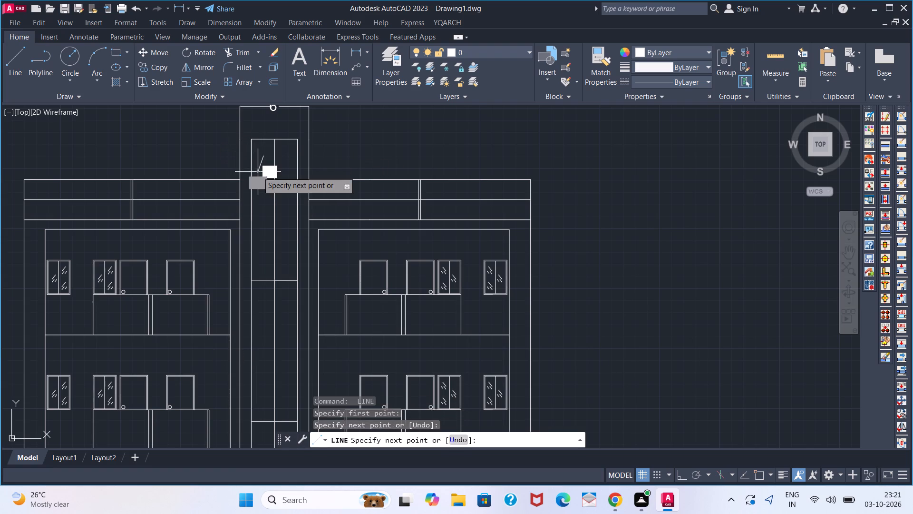
{"action": "key", "text": "space"}
{"action": "key", "text": "space"}
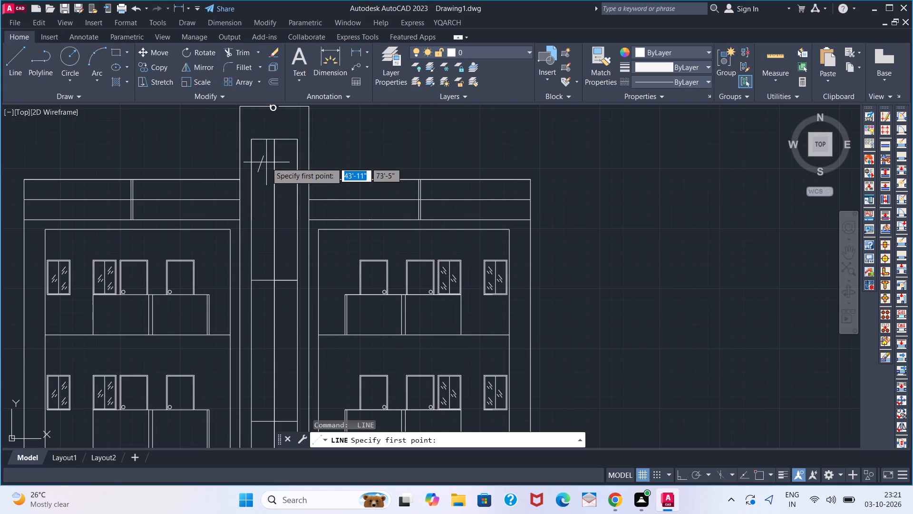
{"action": "left_click", "coordinate": [270, 152]}
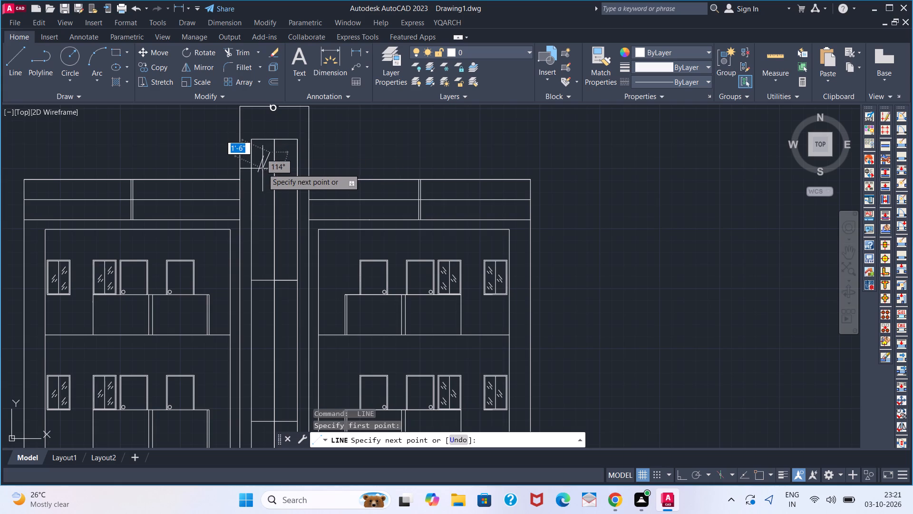
{"action": "left_click", "coordinate": [262, 171]}
{"action": "key", "text": "space"}
{"action": "key", "text": "space"}
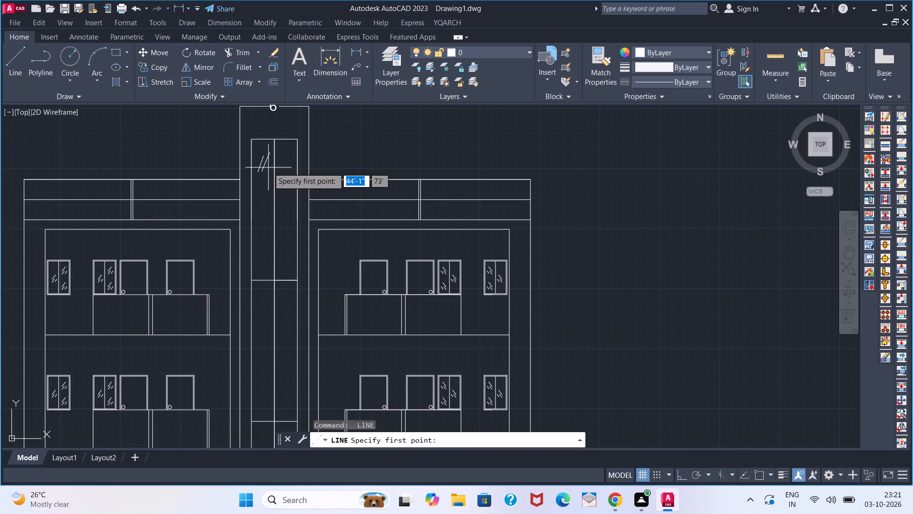
{"action": "left_click", "coordinate": [268, 168]}
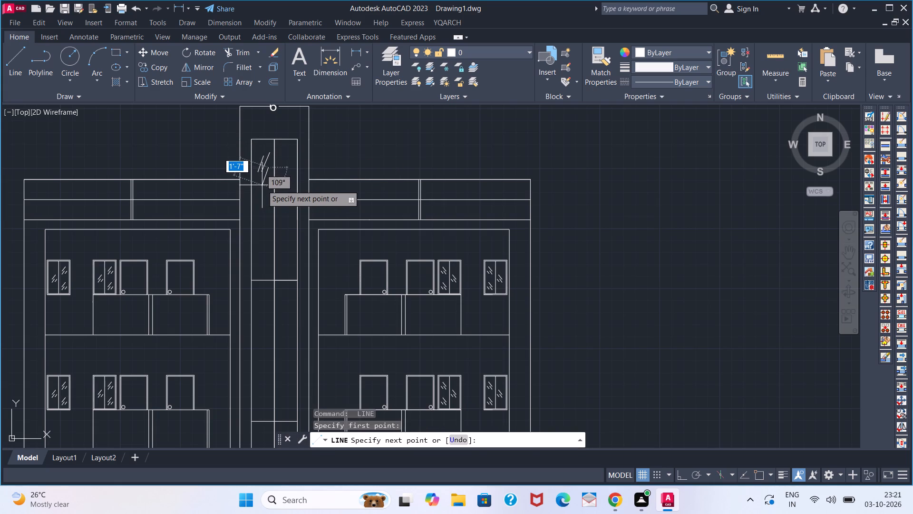
{"action": "left_click", "coordinate": [264, 178]}
{"action": "key", "text": "space"}
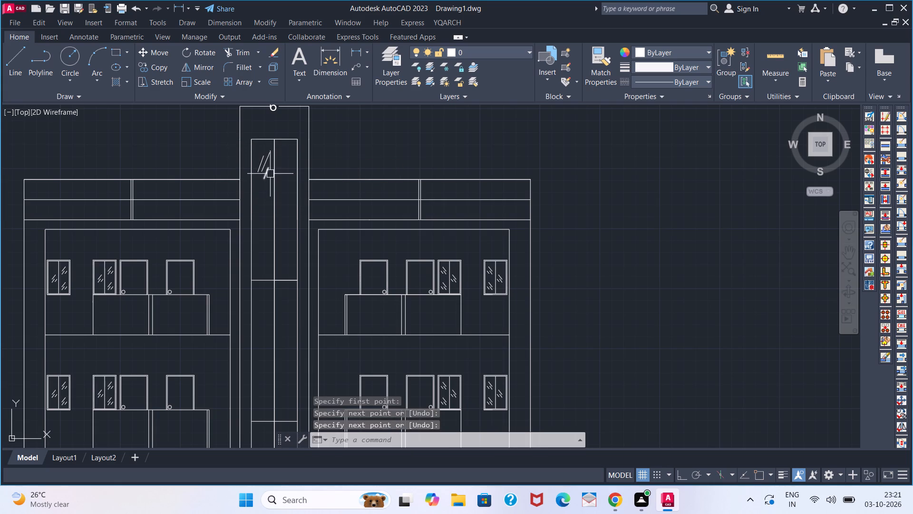
{"action": "key", "text": "space"}
{"action": "left_click", "coordinate": [270, 174]}
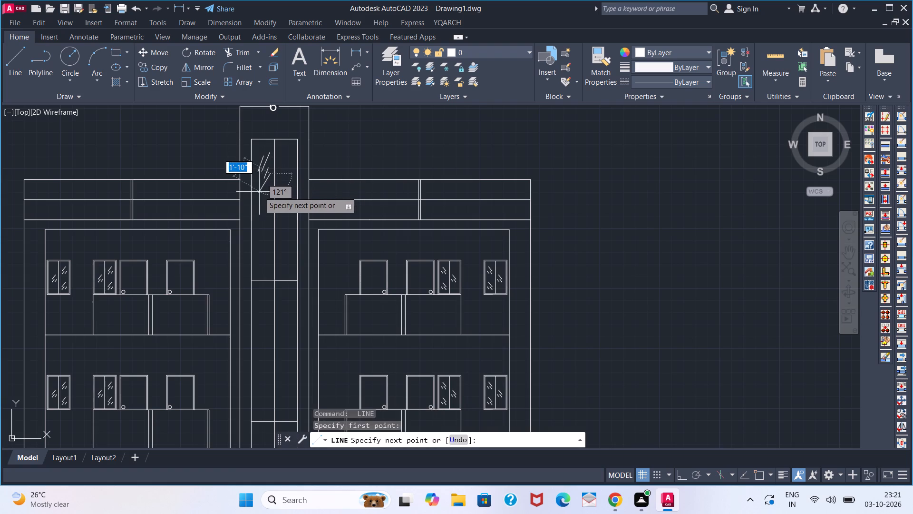
{"action": "left_click", "coordinate": [262, 193]}
{"action": "key", "text": "space"}
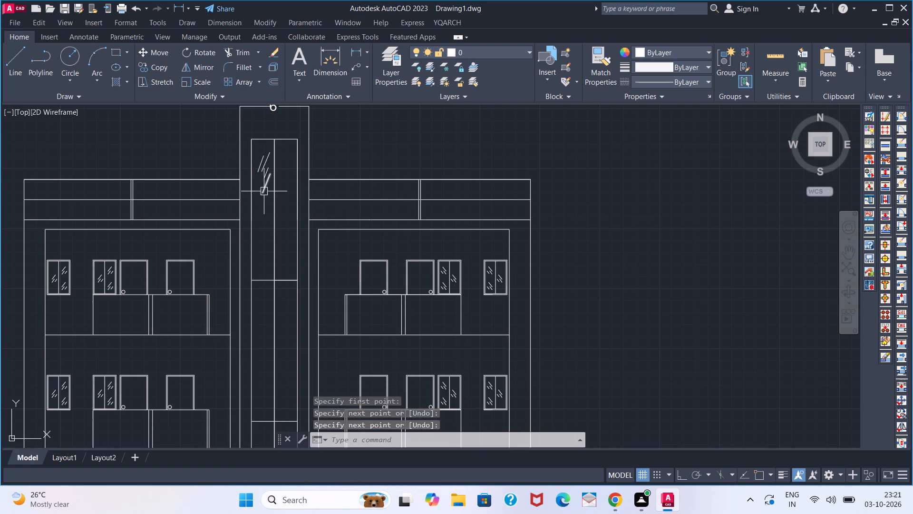
Group the four diagonal reflection lines in the shaft panel's top-left pane.
{"action": "scroll", "coordinate": [267, 155], "scroll_direction": "up", "scroll_amount": 3}
{"action": "left_click", "coordinate": [276, 131]}
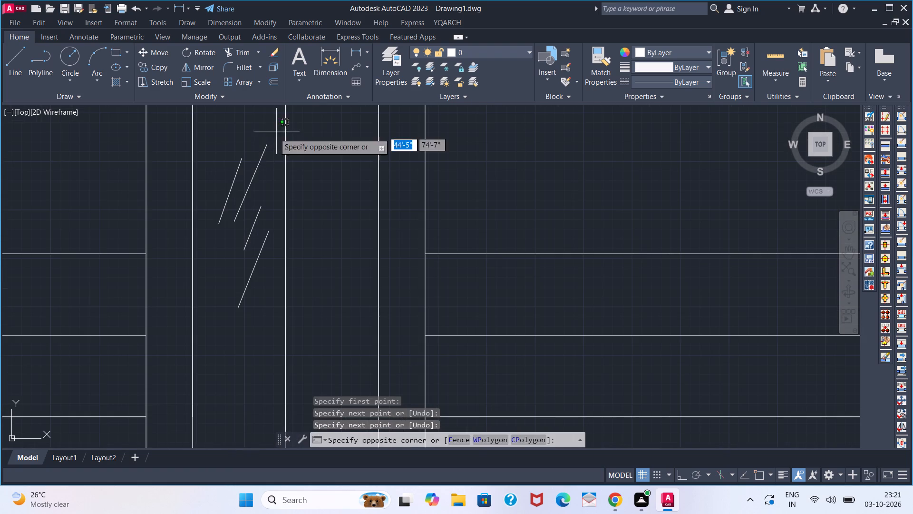
{"action": "left_click", "coordinate": [216, 303]}
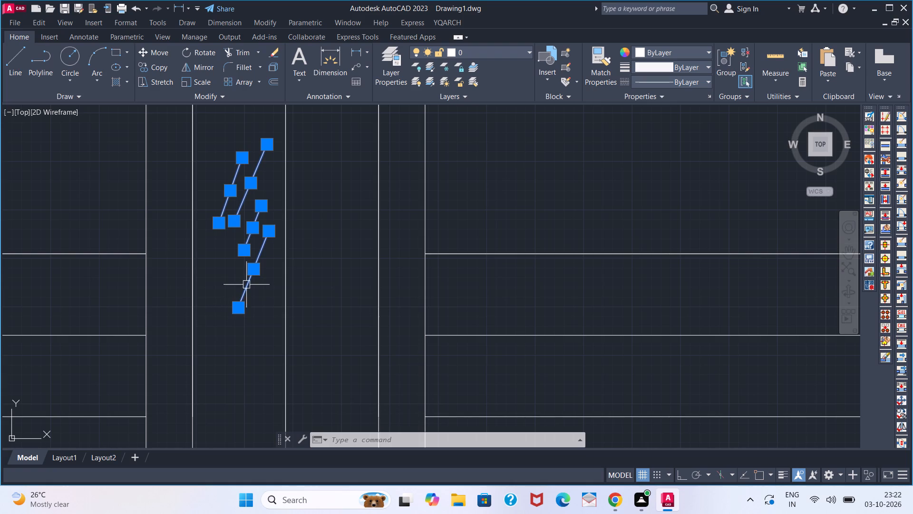
{"action": "key", "text": "g"}
{"action": "key", "text": "space"}
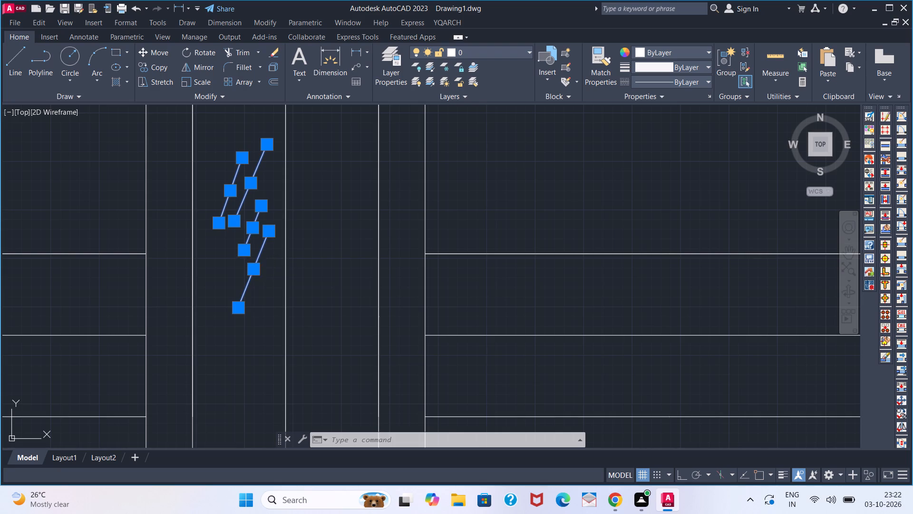
Copy the grouped reflection lines within the top tier, once lower in the left pane and twice in the right pane.
{"action": "scroll", "coordinate": [254, 256], "scroll_direction": "down", "scroll_amount": 3}
{"action": "scroll", "coordinate": [256, 253], "scroll_direction": "up", "scroll_amount": 1}
{"action": "left_click", "coordinate": [257, 252]}
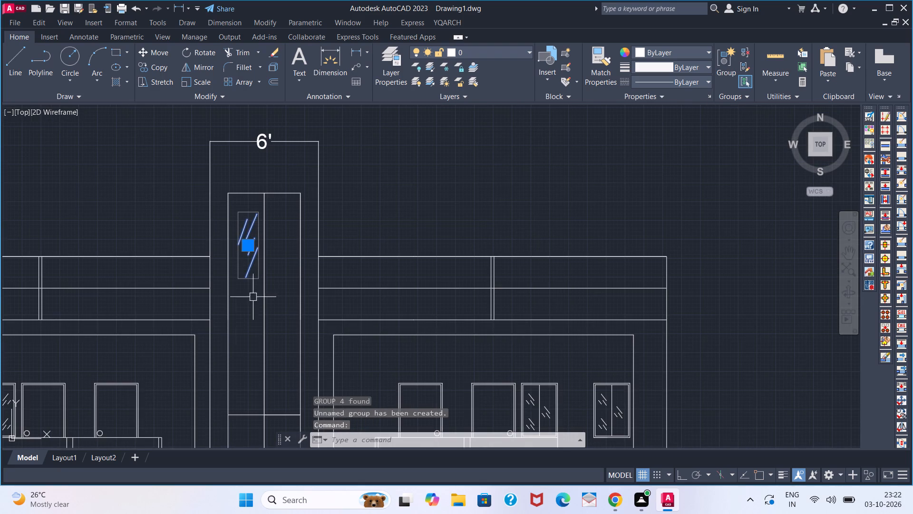
{"action": "key", "text": "c"}
{"action": "key", "text": "o"}
{"action": "key", "text": "Return"}
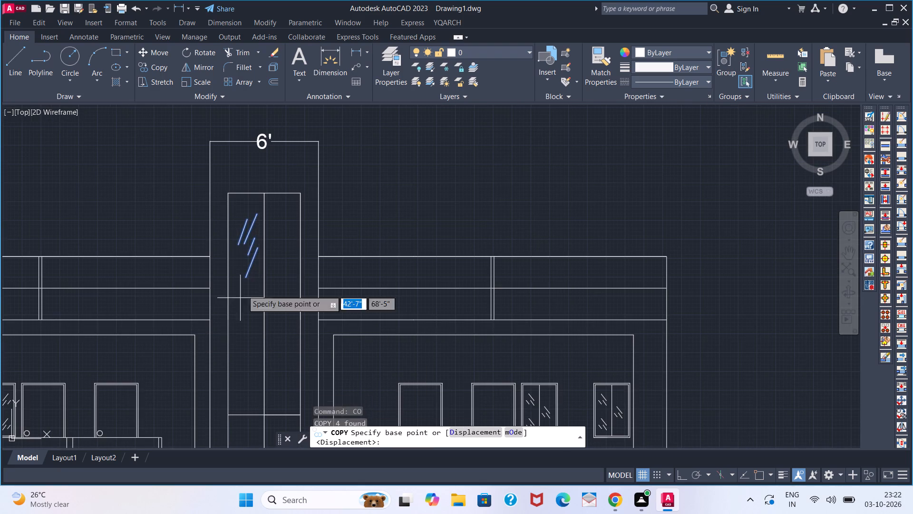
{"action": "left_click", "coordinate": [253, 237]}
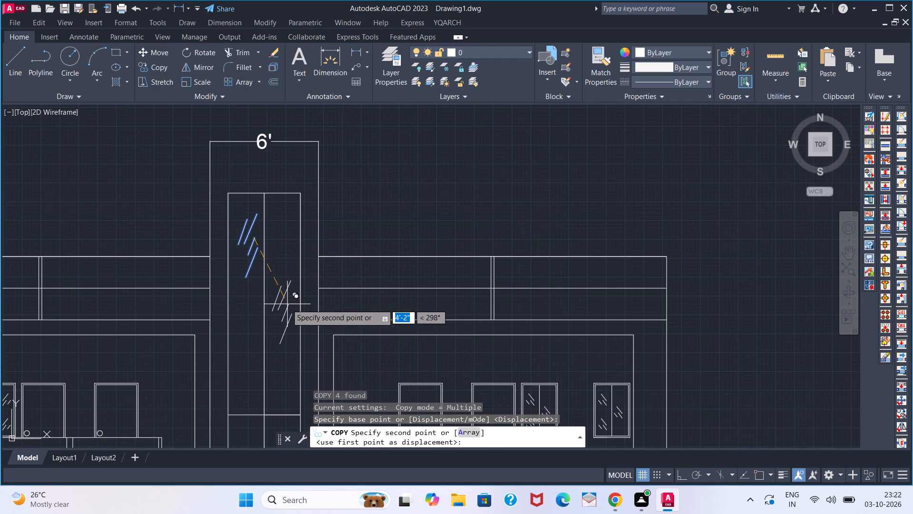
{"action": "left_click", "coordinate": [289, 367]}
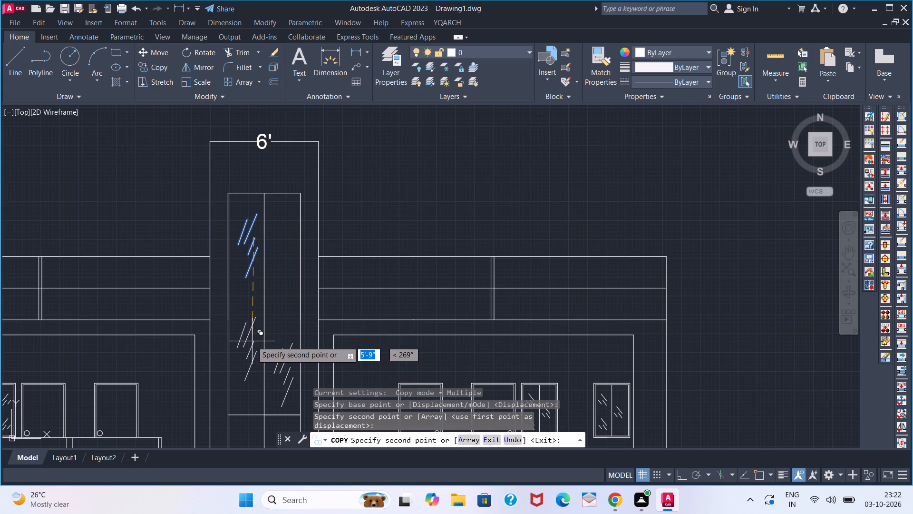
{"action": "left_click", "coordinate": [252, 341]}
{"action": "left_click", "coordinate": [285, 272]}
Place four staggered copies of the reflection lines in the shaft panel's second tier from the top, two in each pane.
{"action": "middle_click_drag", "start_coordinate": [283, 267], "coordinate": [275, 178]}
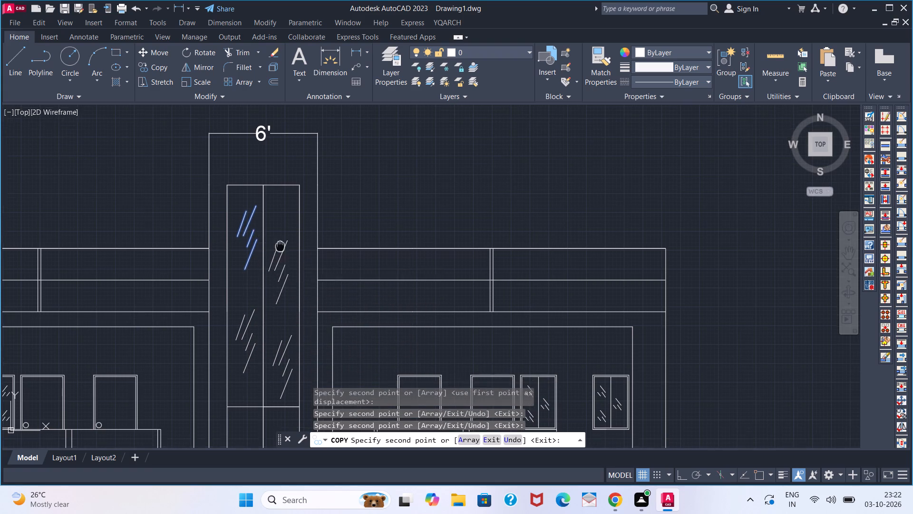
{"action": "middle_click_drag", "start_coordinate": [275, 178], "coordinate": [265, 50]}
{"action": "left_click", "coordinate": [234, 228]}
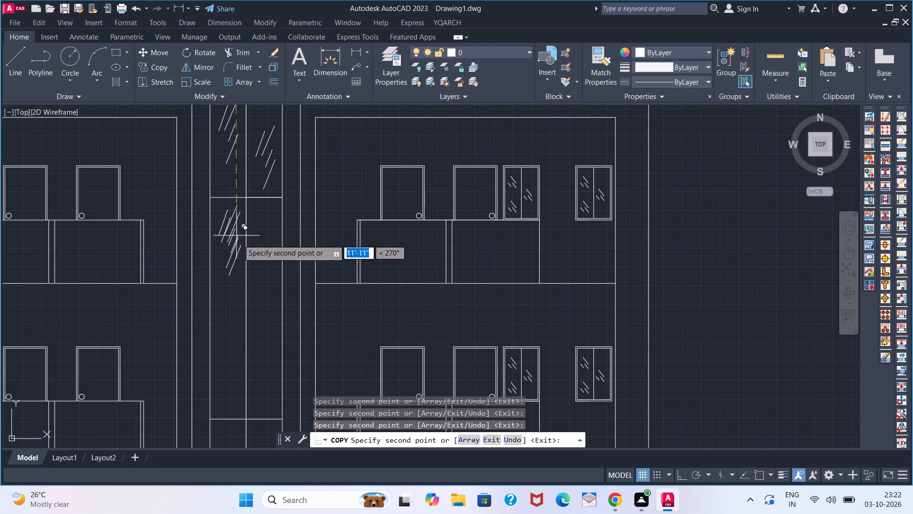
{"action": "left_click", "coordinate": [269, 369]}
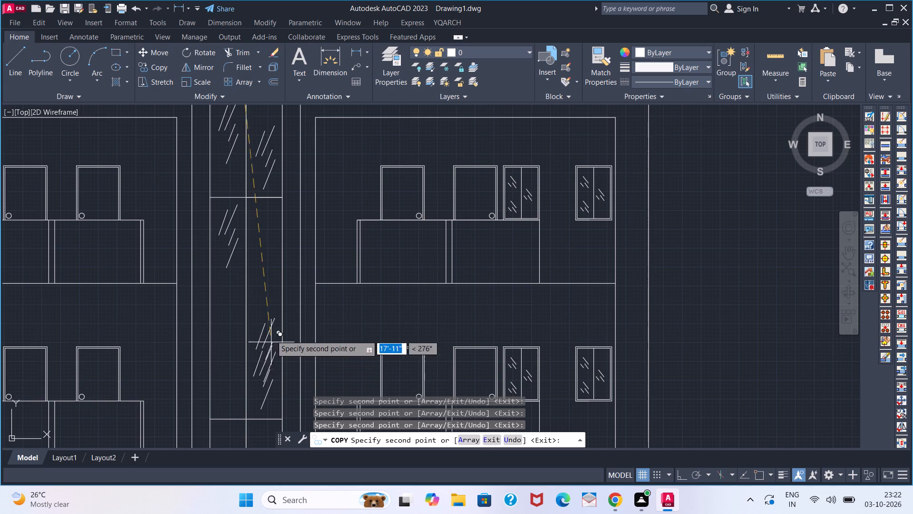
{"action": "left_click", "coordinate": [273, 267]}
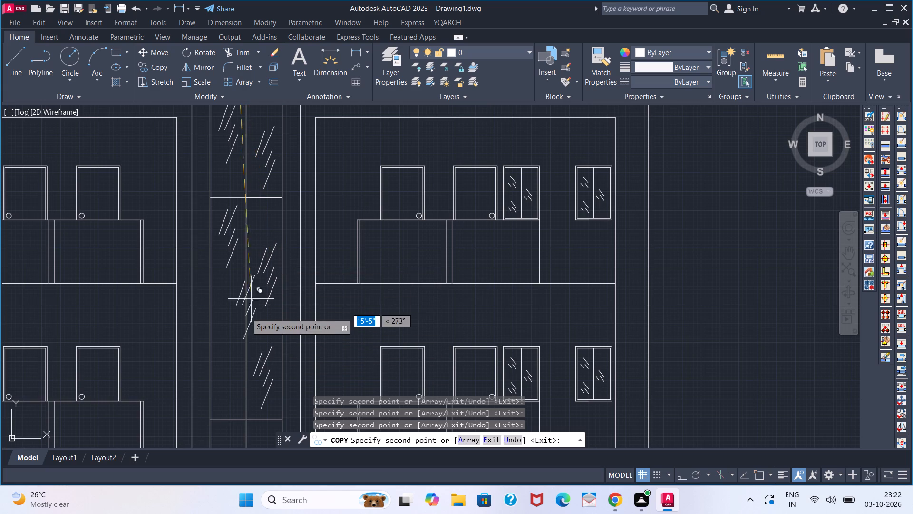
{"action": "left_click", "coordinate": [235, 334]}
Place four staggered copies of the reflection lines in the shaft panel's third tier from the top, two in each pane.
{"action": "scroll", "coordinate": [247, 360], "scroll_direction": "down", "scroll_amount": 1}
{"action": "middle_click_drag", "start_coordinate": [245, 357], "coordinate": [240, 250]}
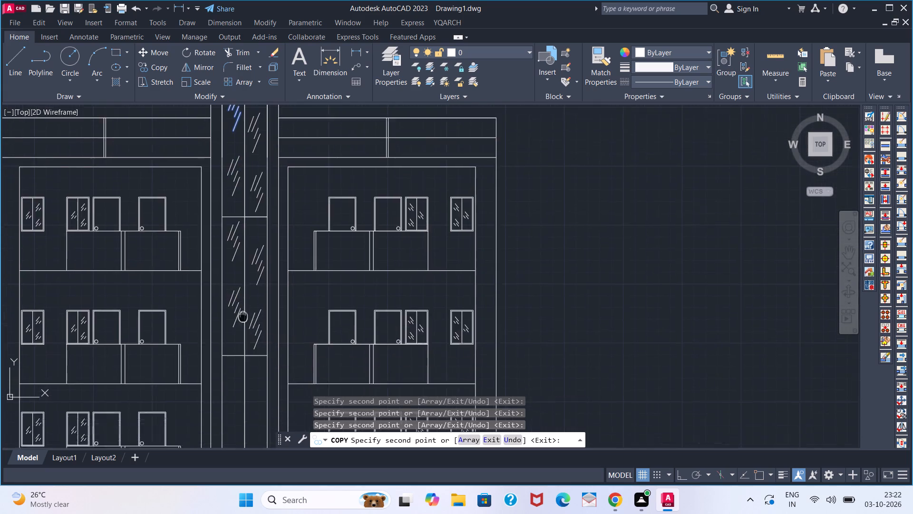
{"action": "middle_click_drag", "start_coordinate": [240, 250], "coordinate": [233, 157]}
{"action": "left_click", "coordinate": [225, 214]}
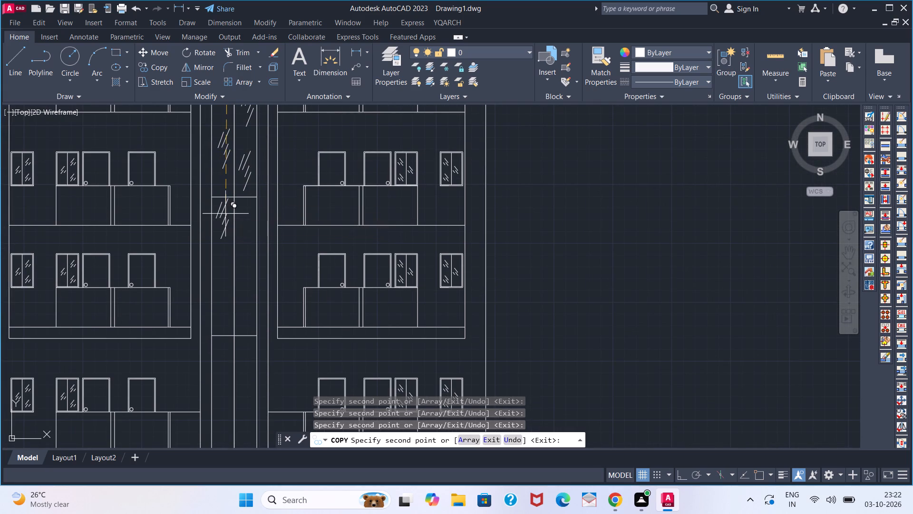
{"action": "left_click", "coordinate": [251, 304]}
{"action": "left_click", "coordinate": [250, 245]}
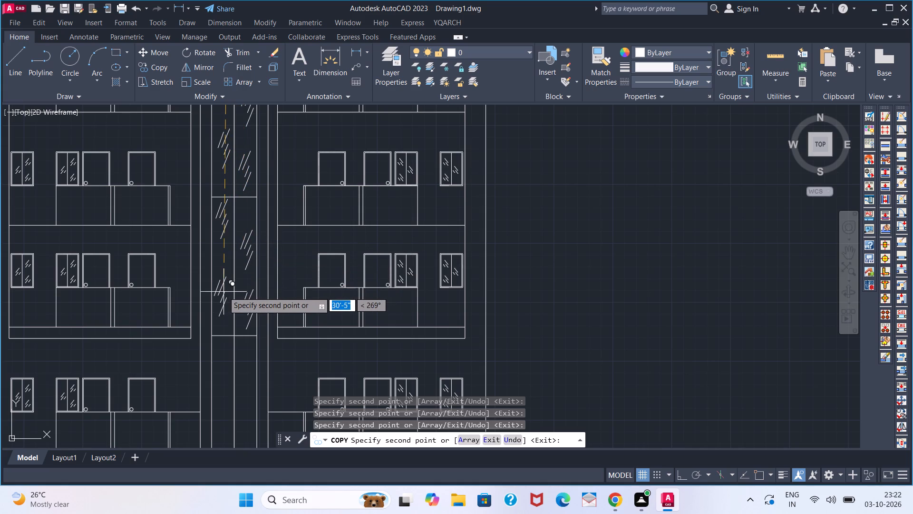
{"action": "left_click", "coordinate": [227, 282]}
Place four staggered copies of the reflection lines in the shaft panel's bottom tier, two in each pane.
{"action": "middle_click_drag", "start_coordinate": [236, 315], "coordinate": [225, 214]}
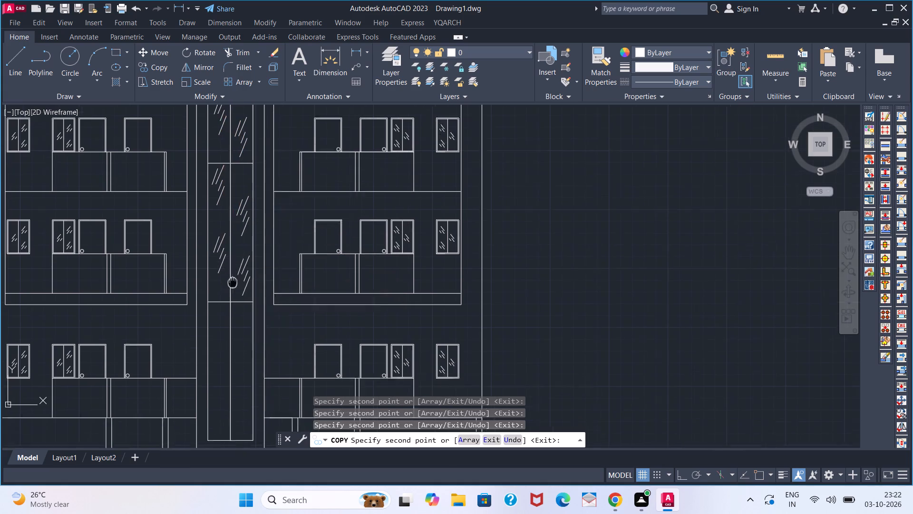
{"action": "middle_click_drag", "start_coordinate": [225, 214], "coordinate": [225, 180]}
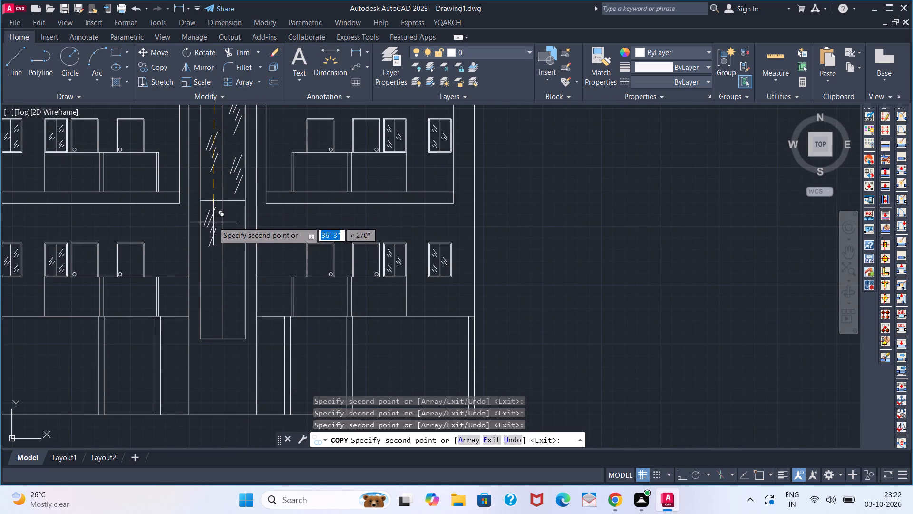
{"action": "left_click", "coordinate": [214, 217]}
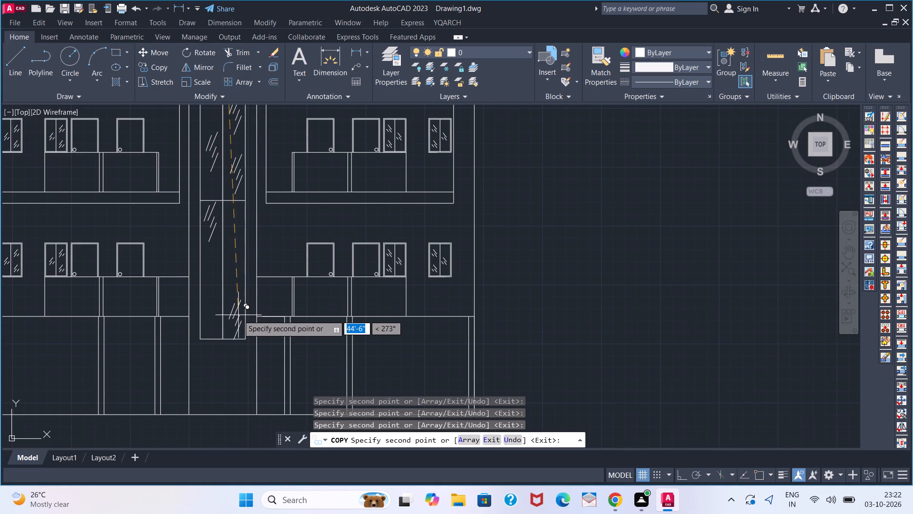
{"action": "left_click", "coordinate": [239, 312]}
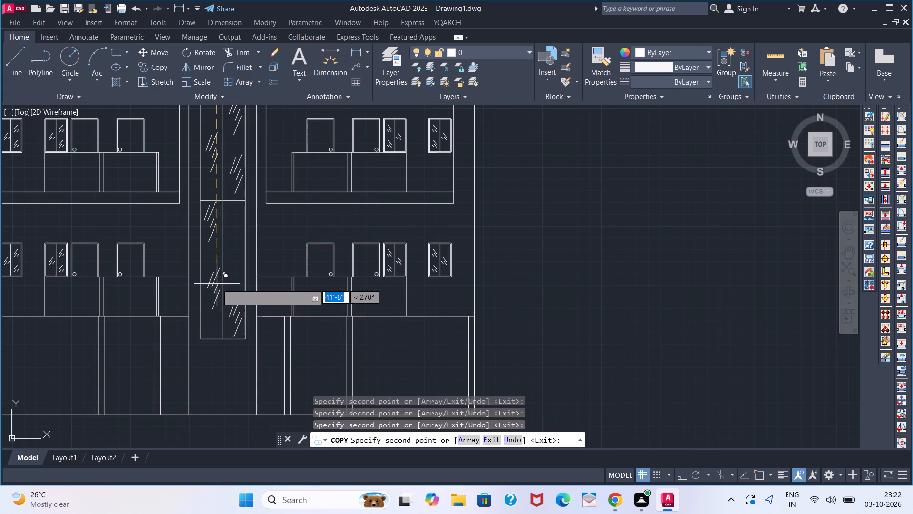
{"action": "left_click", "coordinate": [217, 284]}
{"action": "left_click", "coordinate": [236, 238]}
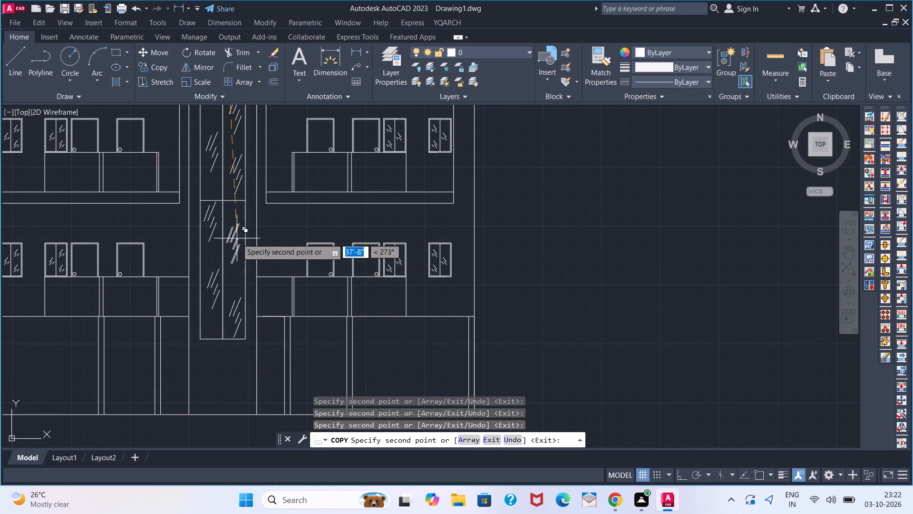
Delete the existing cap outline above the top of the central shaft.
{"action": "key", "text": "space"}
{"action": "scroll", "coordinate": [259, 274], "scroll_direction": "down", "scroll_amount": 4}
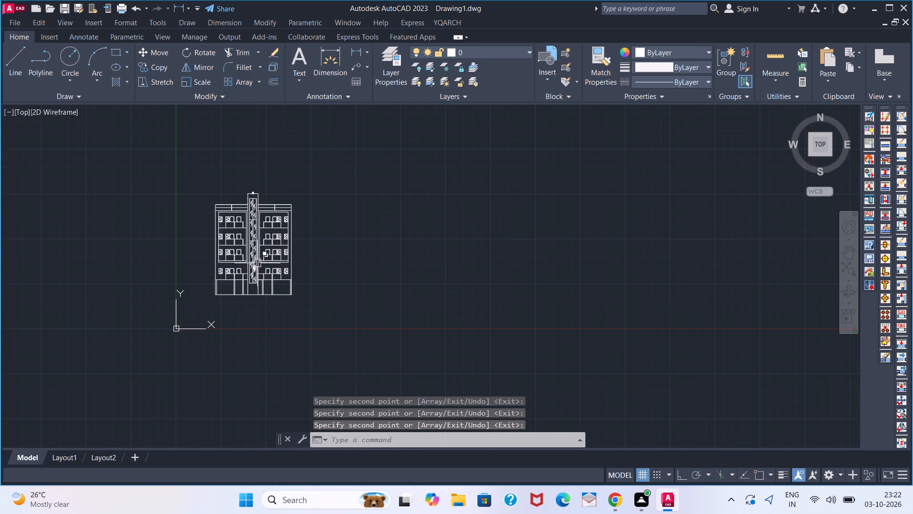
{"action": "scroll", "coordinate": [280, 252], "scroll_direction": "up", "scroll_amount": 1}
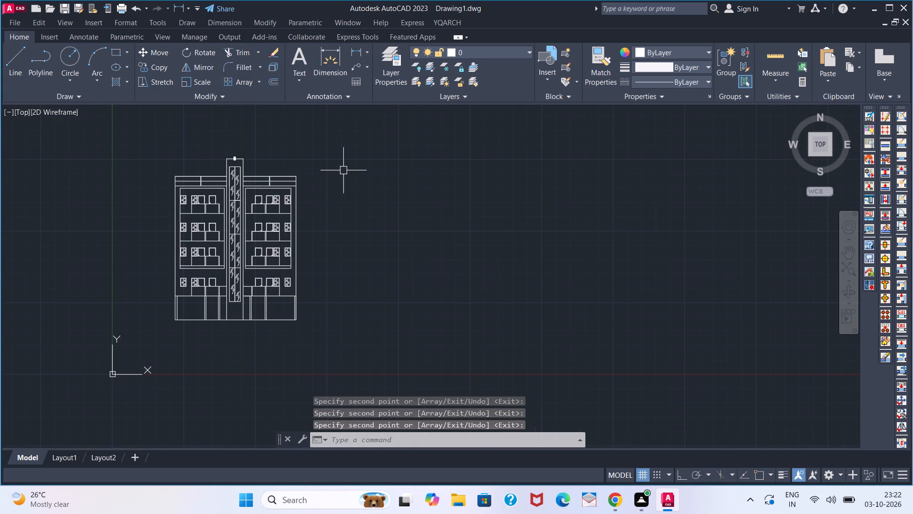
{"action": "middle_click_drag", "start_coordinate": [403, 230], "coordinate": [409, 229]}
{"action": "middle_click_drag", "start_coordinate": [447, 230], "coordinate": [508, 230]}
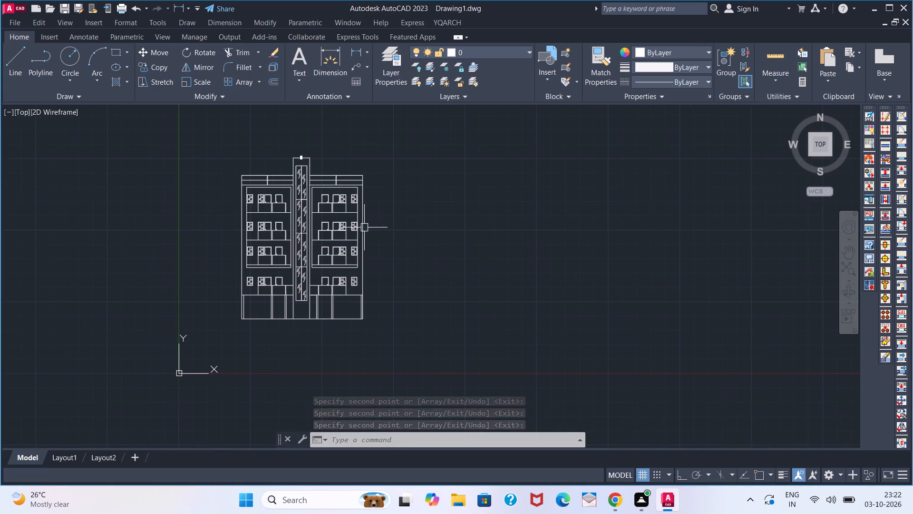
{"action": "scroll", "coordinate": [293, 155], "scroll_direction": "up", "scroll_amount": 2}
{"action": "left_click", "coordinate": [308, 160]}
{"action": "key", "text": "Delete"}
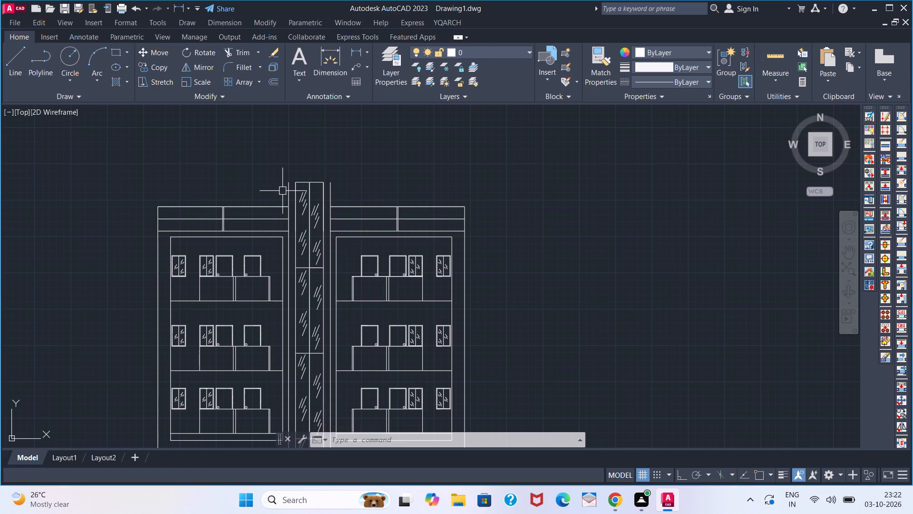
With ortho and object snap on, draw a new cap over the central shaft, rising 3' and spanning both outer shaft lines.
{"action": "key", "text": "l"}
{"action": "key", "text": "Return"}
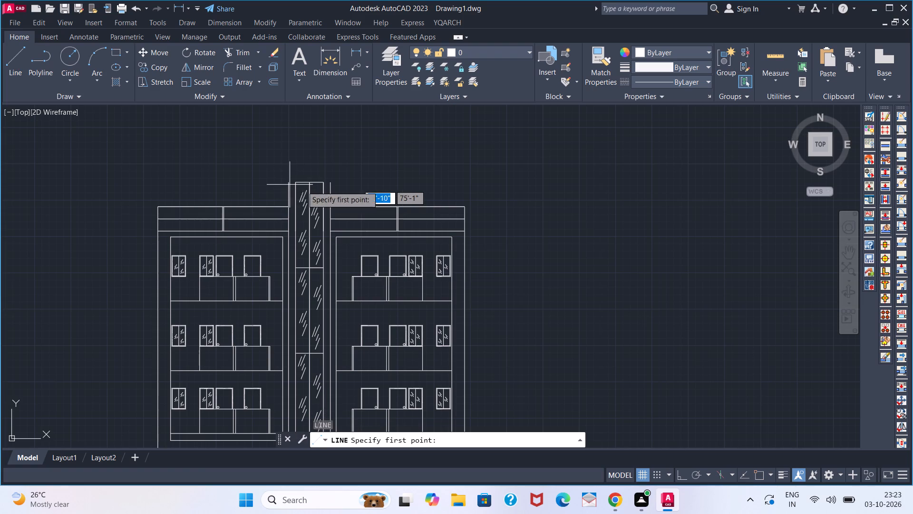
{"action": "left_click", "coordinate": [674, 466]}
{"action": "left_click", "coordinate": [681, 470]}
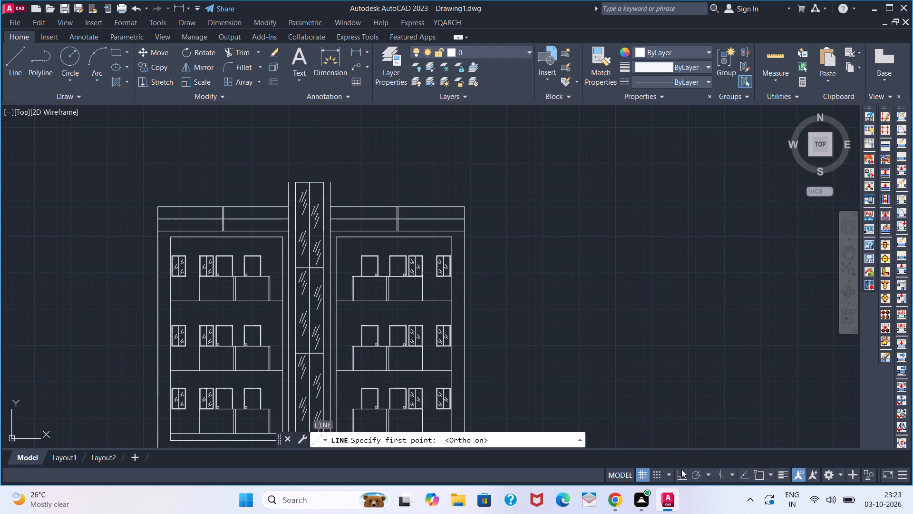
{"action": "left_click", "coordinate": [761, 474]}
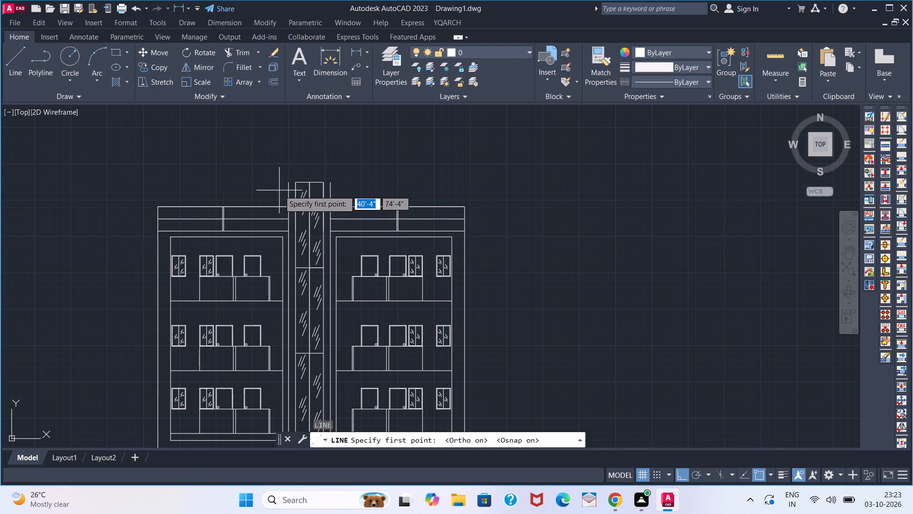
{"action": "left_click", "coordinate": [288, 188]}
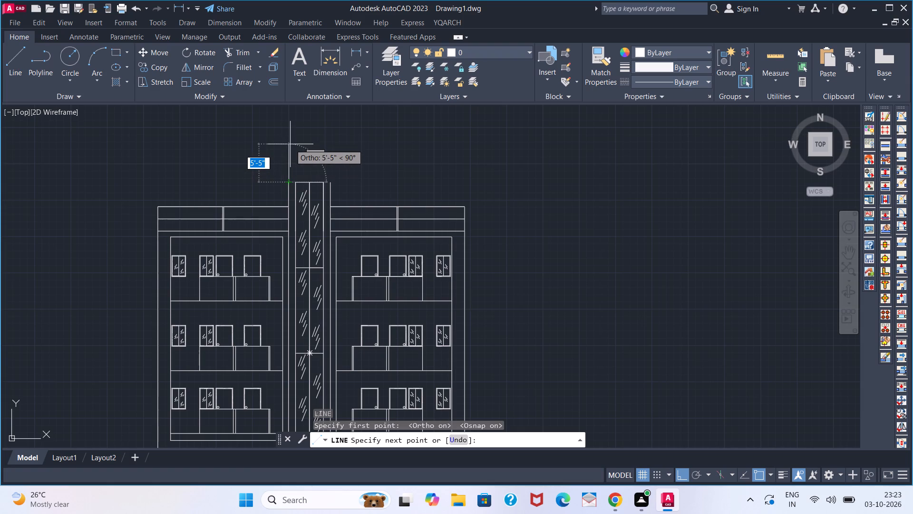
{"action": "type", "text": "3'"}
{"action": "key", "text": "Return"}
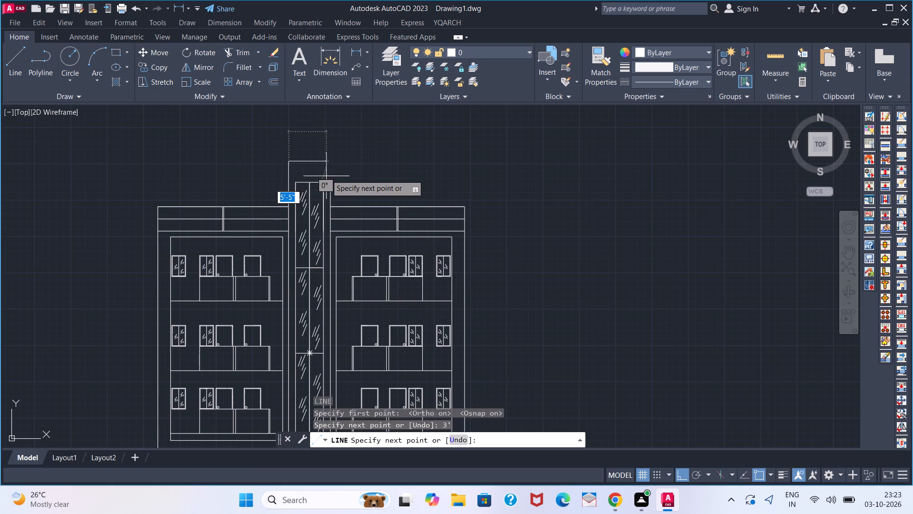
{"action": "left_click", "coordinate": [334, 158]}
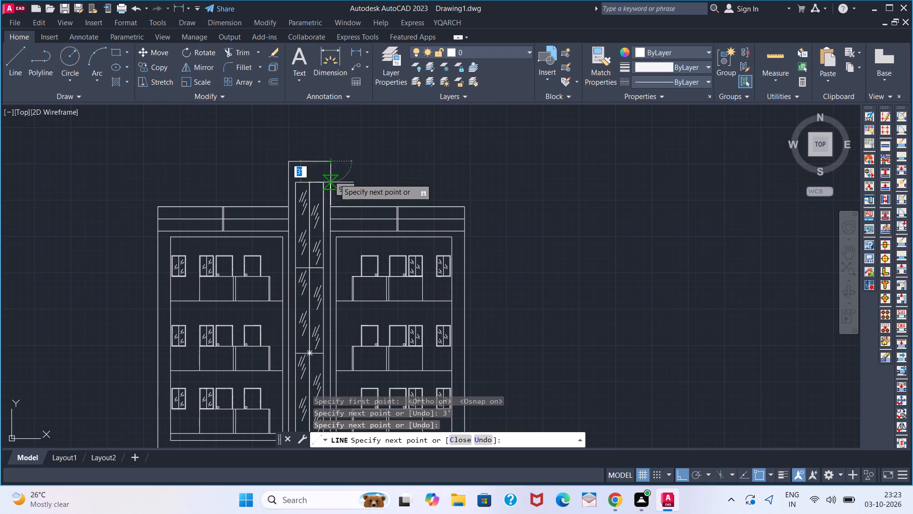
{"action": "left_click", "coordinate": [334, 178]}
{"action": "key", "text": "space"}
{"action": "scroll", "coordinate": [359, 194], "scroll_direction": "down", "scroll_amount": 1}
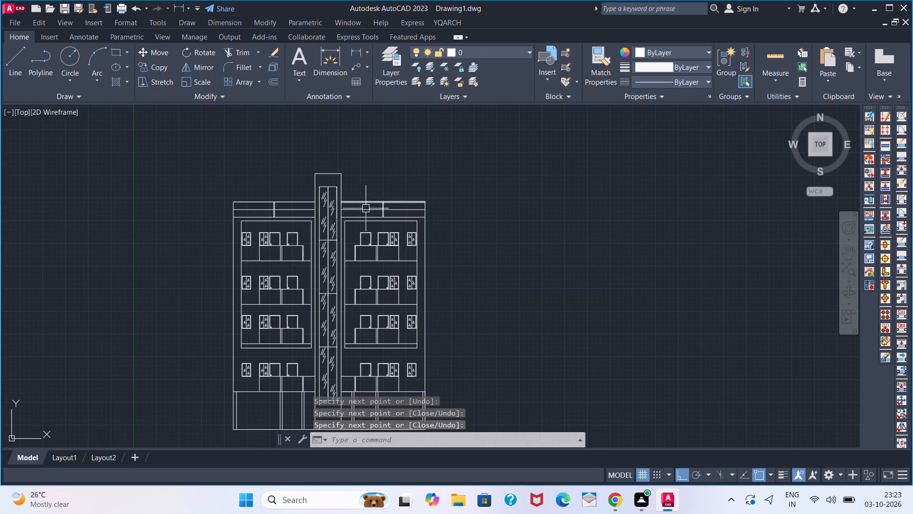
Draw a side balcony outline projecting 3' from the left wing's outer wall at the lowest balcony level, matching its railing height.
{"action": "middle_click_drag", "start_coordinate": [334, 250], "coordinate": [359, 199]}
{"action": "scroll", "coordinate": [337, 242], "scroll_direction": "down", "scroll_amount": 1}
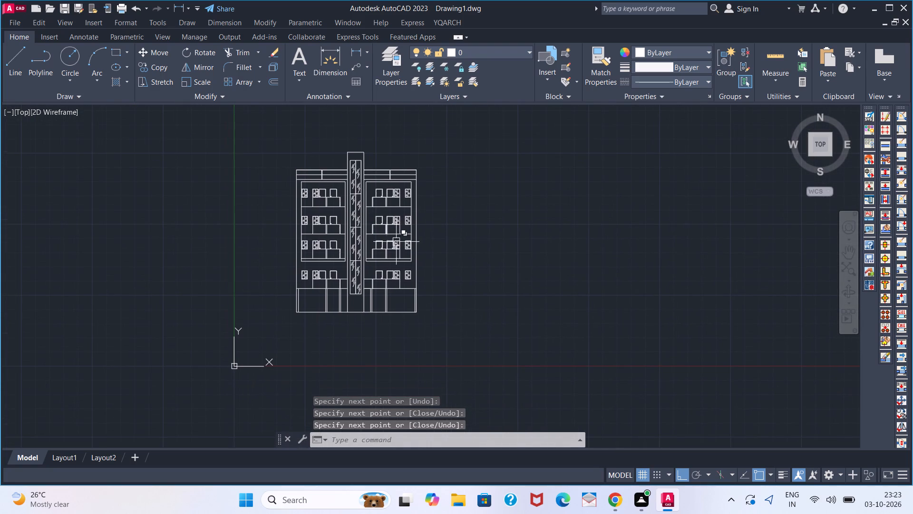
{"action": "scroll", "coordinate": [320, 270], "scroll_direction": "up", "scroll_amount": 1}
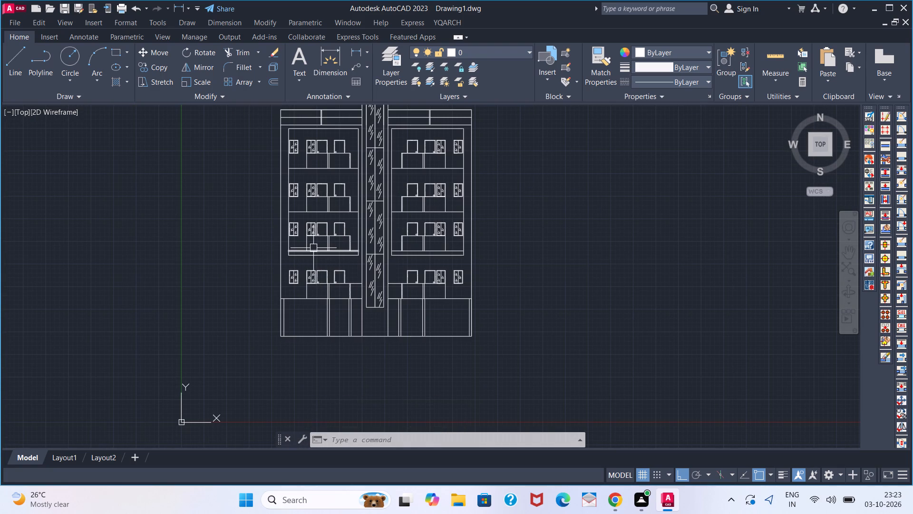
{"action": "scroll", "coordinate": [300, 271], "scroll_direction": "up", "scroll_amount": 2}
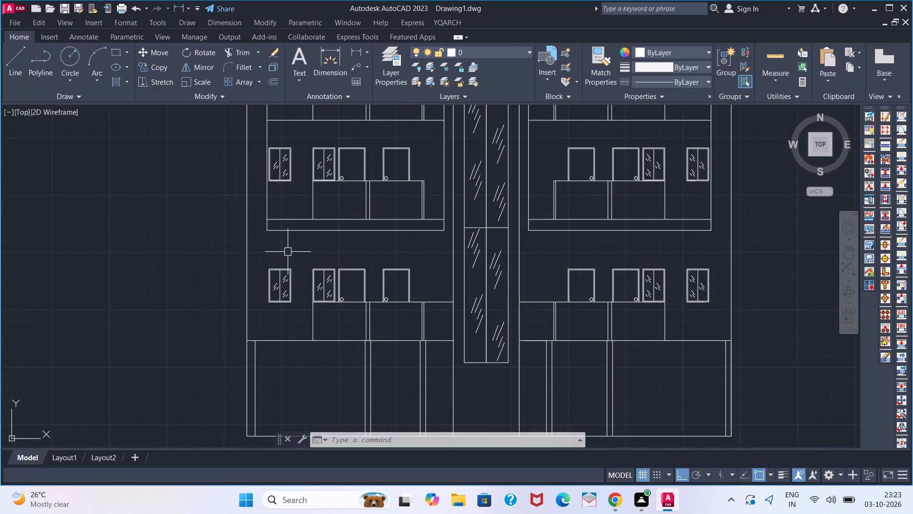
{"action": "scroll", "coordinate": [288, 252], "scroll_direction": "down", "scroll_amount": 1}
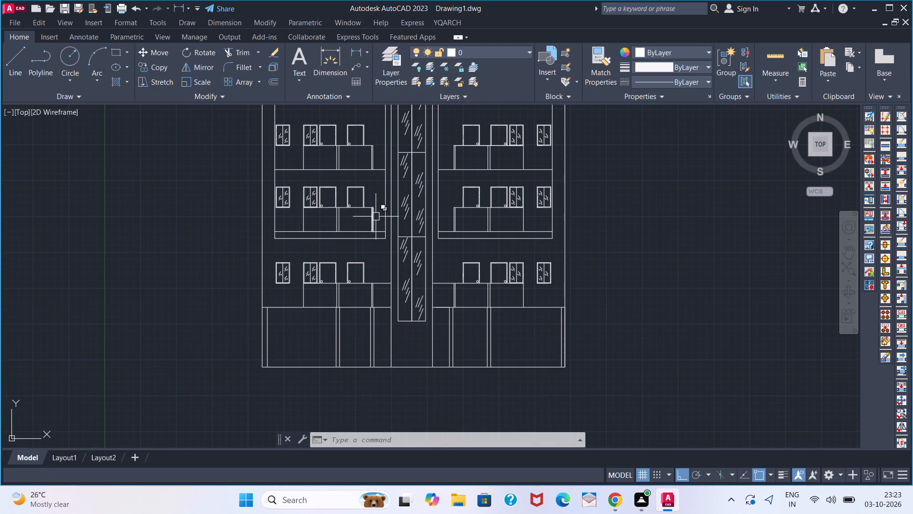
{"action": "middle_click_drag", "start_coordinate": [374, 218], "coordinate": [354, 313]}
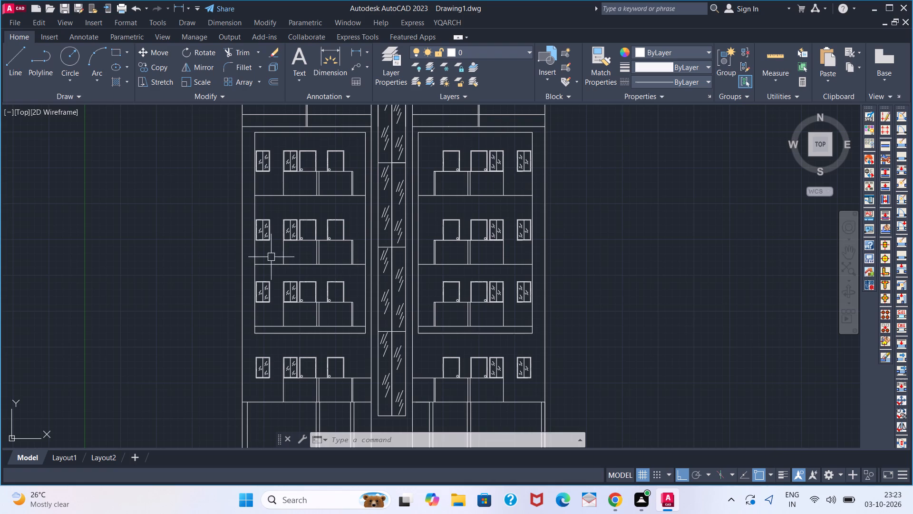
{"action": "scroll", "coordinate": [222, 256], "scroll_direction": "down", "scroll_amount": 1}
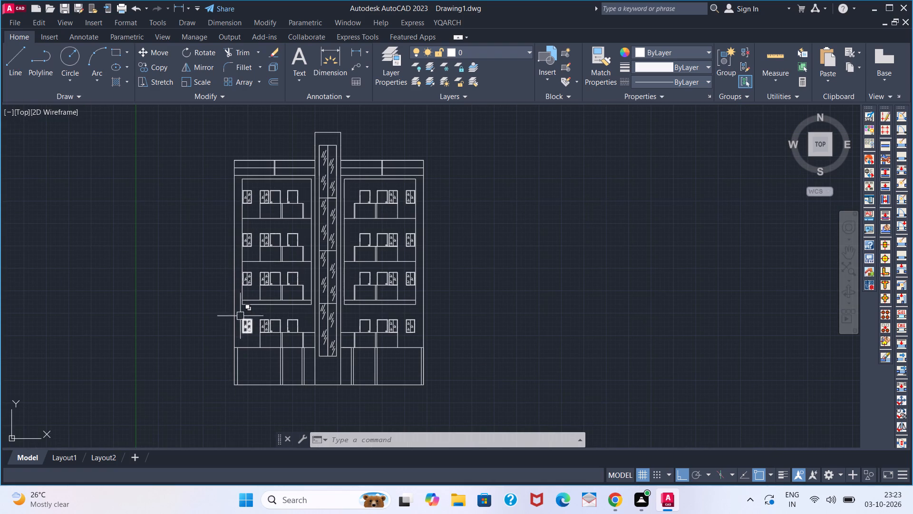
{"action": "scroll", "coordinate": [226, 333], "scroll_direction": "up", "scroll_amount": 2}
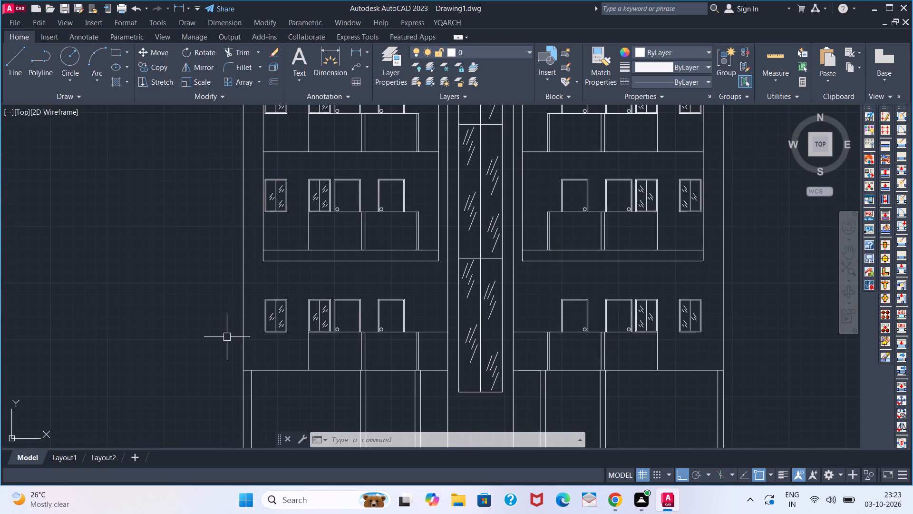
{"action": "key", "text": "l"}
{"action": "key", "text": "Return"}
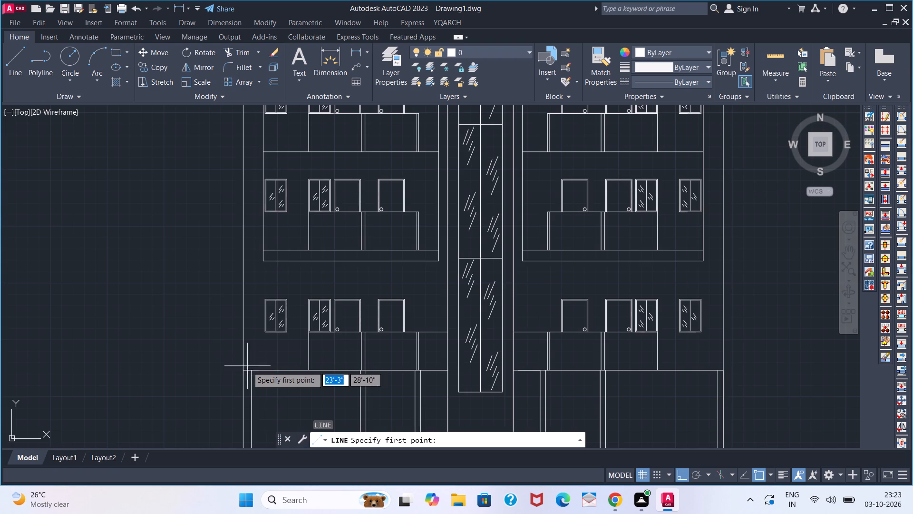
{"action": "left_click", "coordinate": [243, 372]}
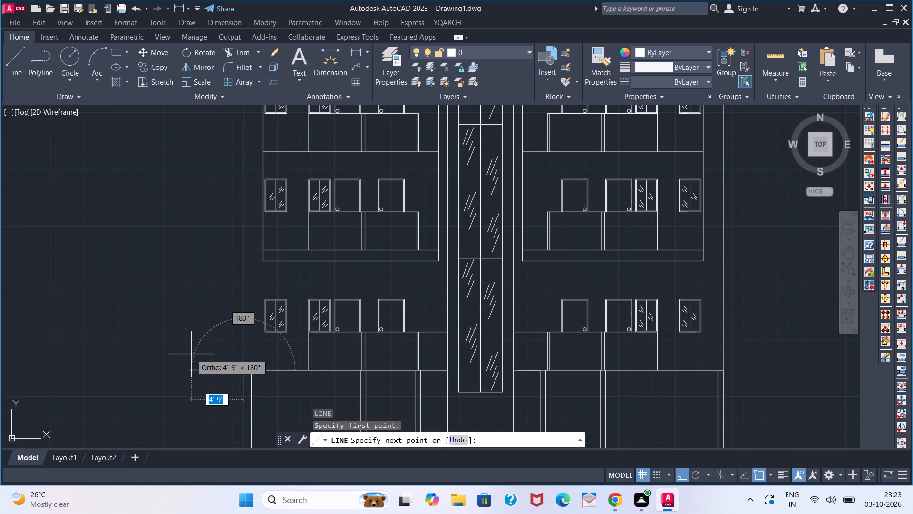
{"action": "type", "text": "3'"}
{"action": "key", "text": "Return"}
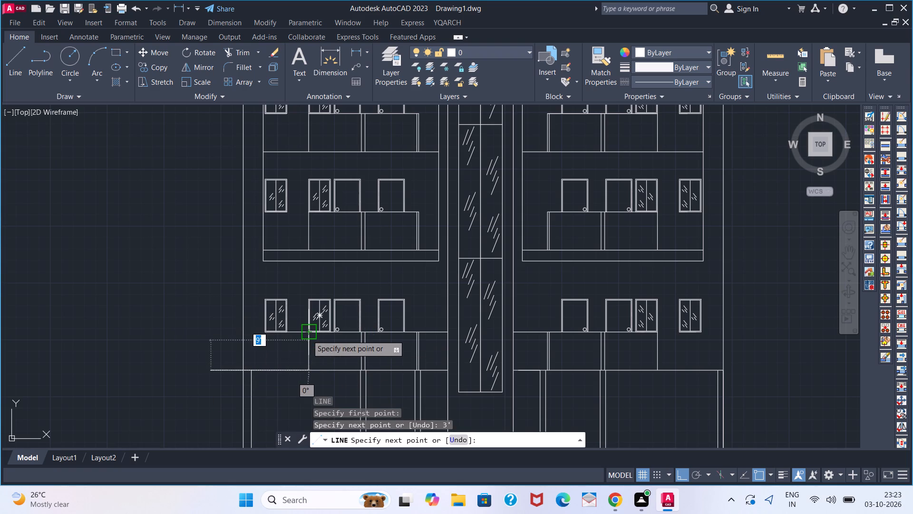
{"action": "left_click", "coordinate": [205, 336]}
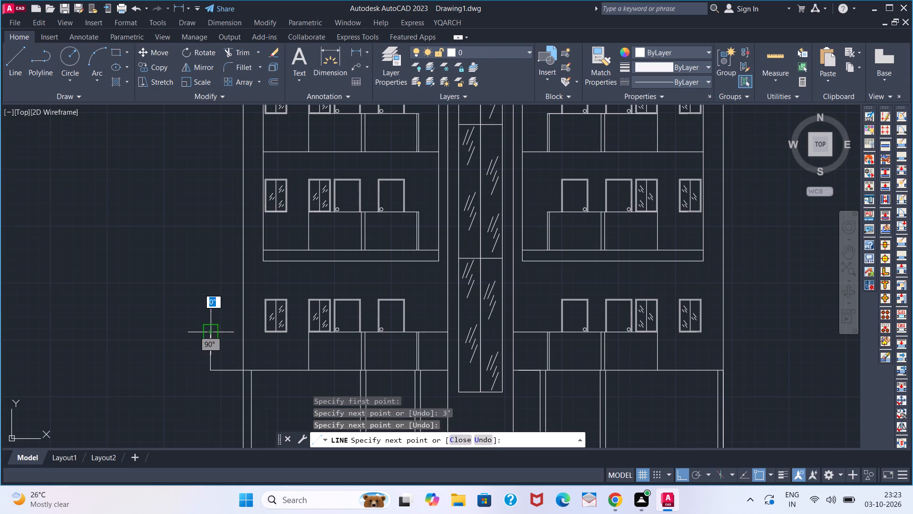
{"action": "left_click", "coordinate": [241, 331]}
{"action": "key", "text": "space"}
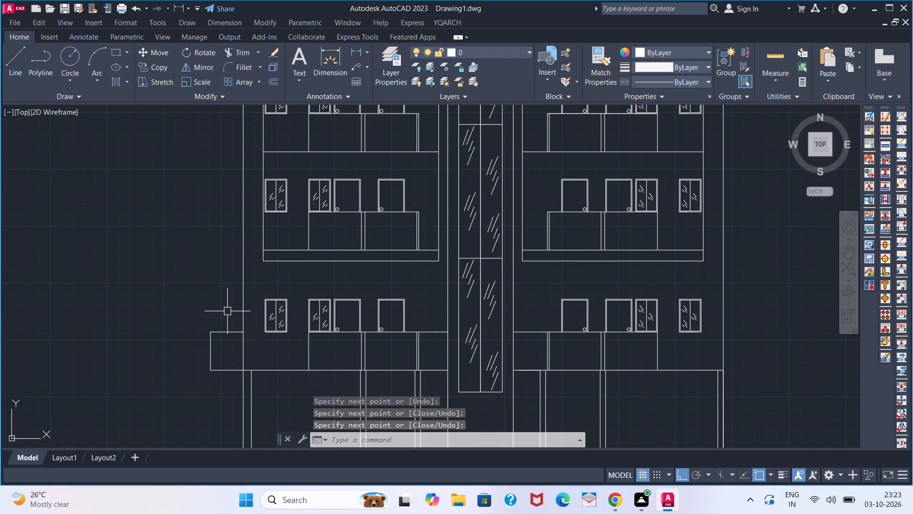
Copy the side balcony outline up the left wing's outer wall to the three upper balcony levels.
{"action": "left_click", "coordinate": [227, 311]}
{"action": "left_click", "coordinate": [194, 410]}
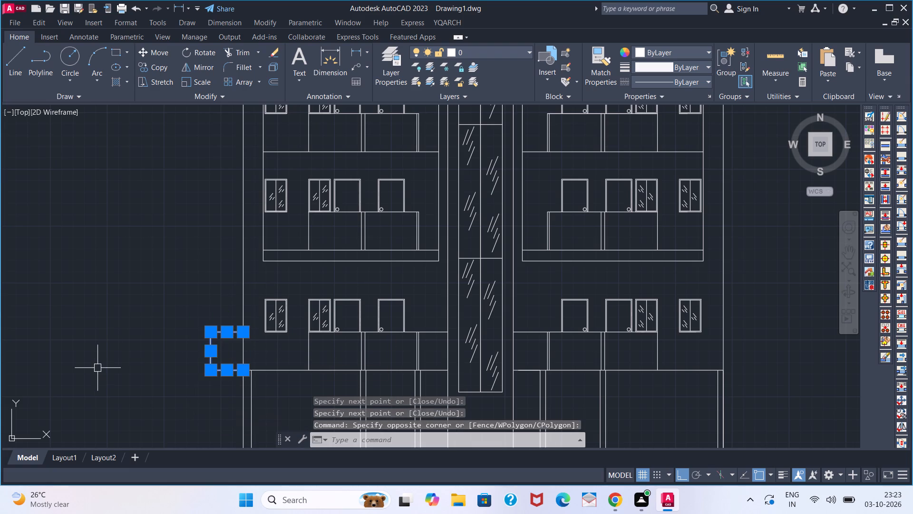
{"action": "type", "text": "CO"}
{"action": "key", "text": "Return"}
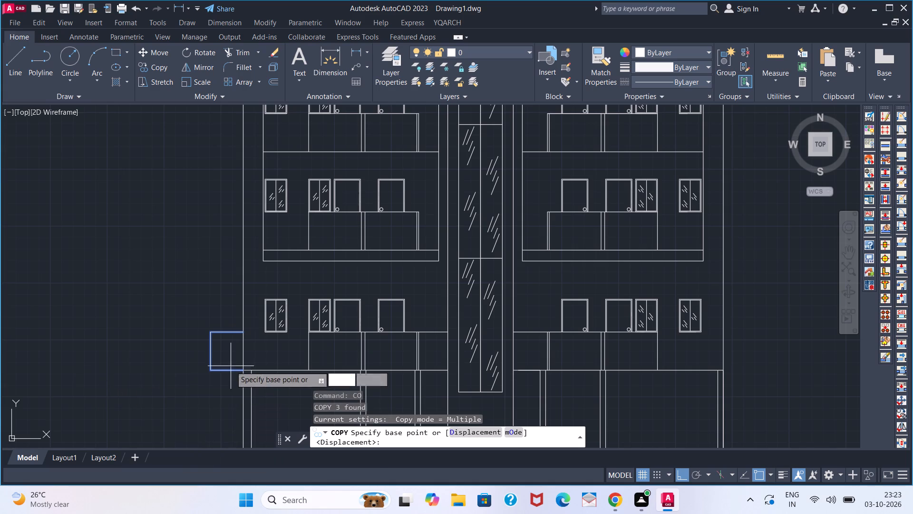
{"action": "left_click", "coordinate": [238, 371]}
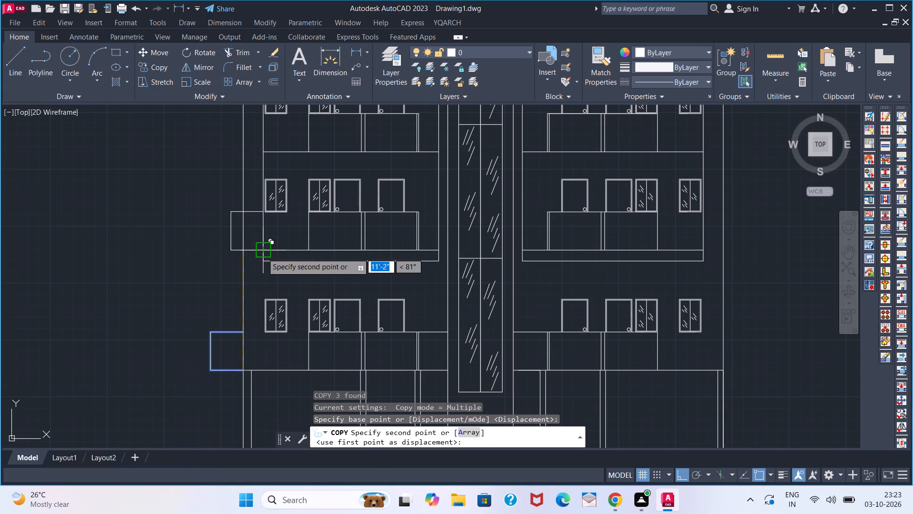
{"action": "left_click", "coordinate": [243, 251]}
{"action": "middle_click_drag", "start_coordinate": [235, 147], "coordinate": [228, 256]}
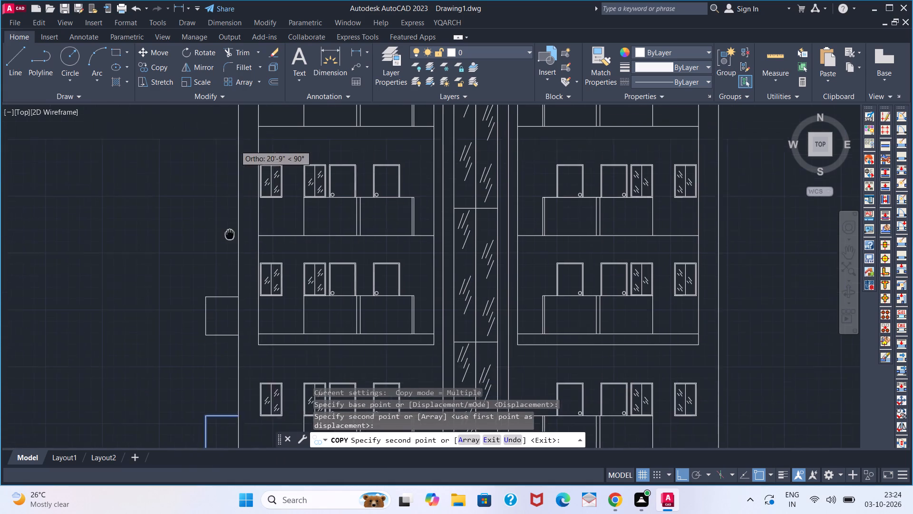
{"action": "middle_click_drag", "start_coordinate": [228, 256], "coordinate": [227, 263]}
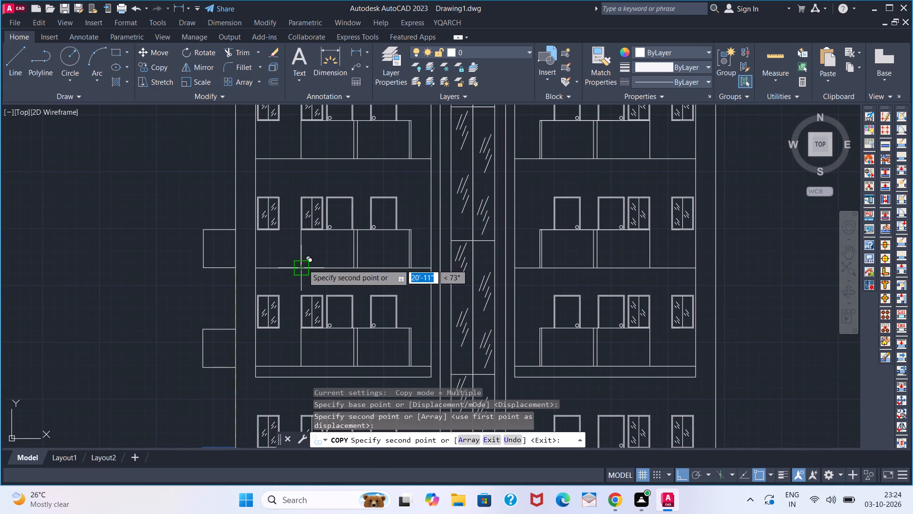
{"action": "left_click", "coordinate": [237, 267]}
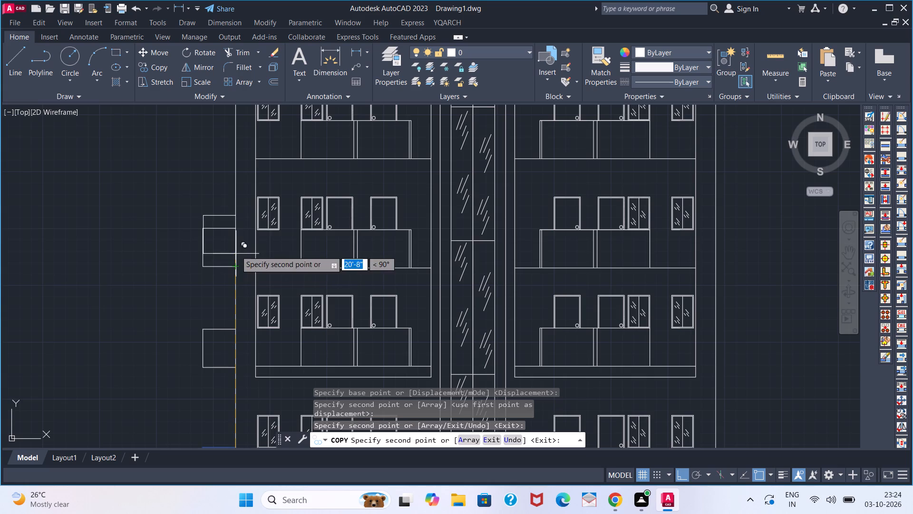
{"action": "middle_click_drag", "start_coordinate": [236, 225], "coordinate": [227, 301]}
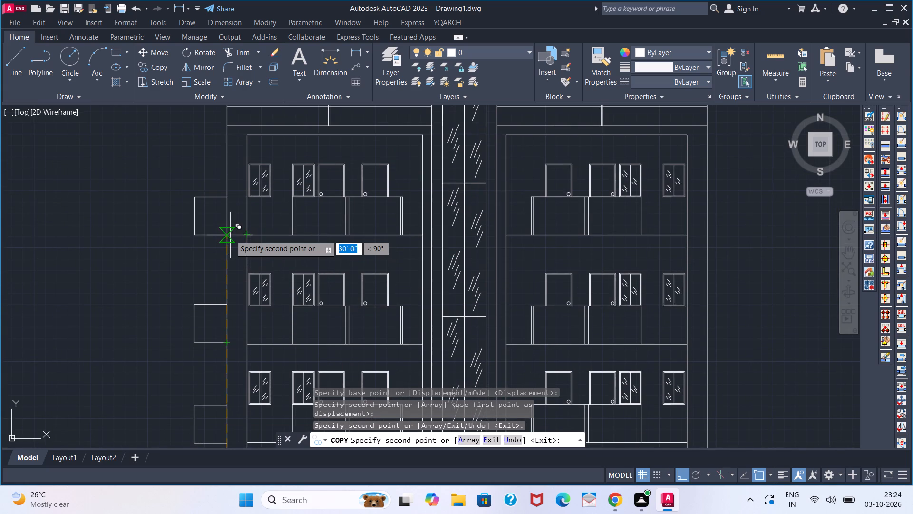
{"action": "left_click", "coordinate": [231, 236]}
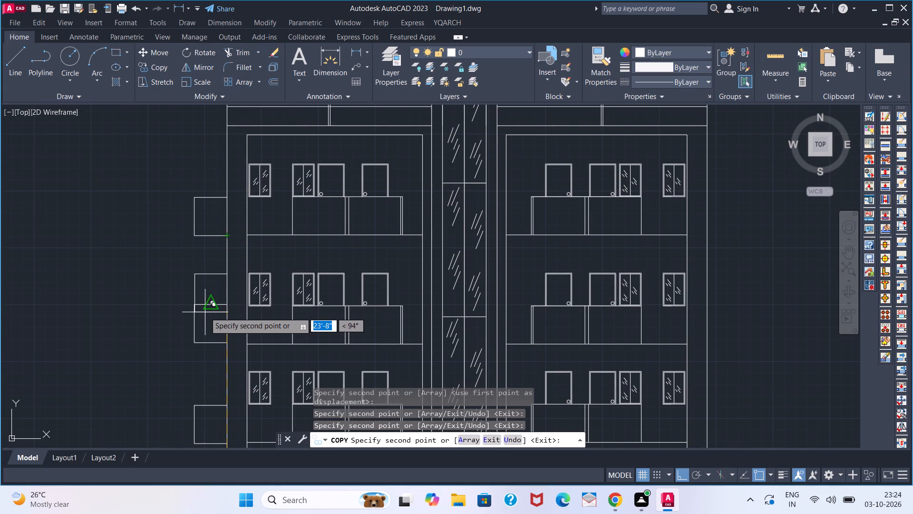
{"action": "key", "text": "Escape"}
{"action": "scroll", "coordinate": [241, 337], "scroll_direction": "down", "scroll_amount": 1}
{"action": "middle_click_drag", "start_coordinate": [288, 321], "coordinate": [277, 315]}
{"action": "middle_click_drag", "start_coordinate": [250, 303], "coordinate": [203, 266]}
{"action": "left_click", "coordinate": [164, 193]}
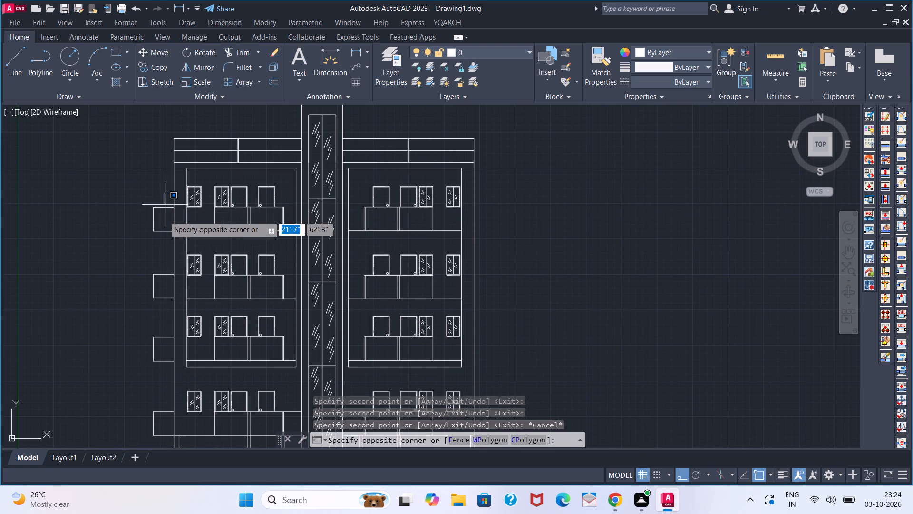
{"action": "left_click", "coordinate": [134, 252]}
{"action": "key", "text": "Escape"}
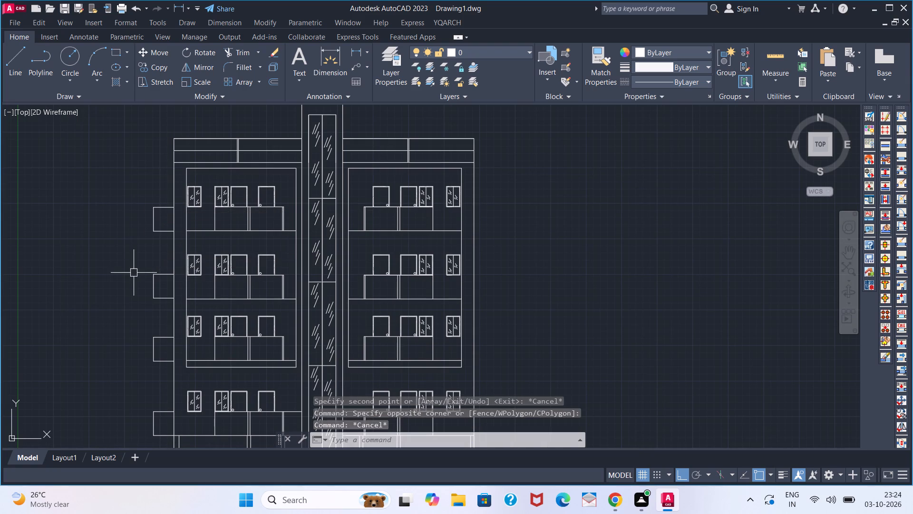
Draw a side balcony outline projecting 3' from the right wing's outer wall at the top balcony level, matching its railing height.
{"action": "key", "text": "l"}
{"action": "key", "text": "Return"}
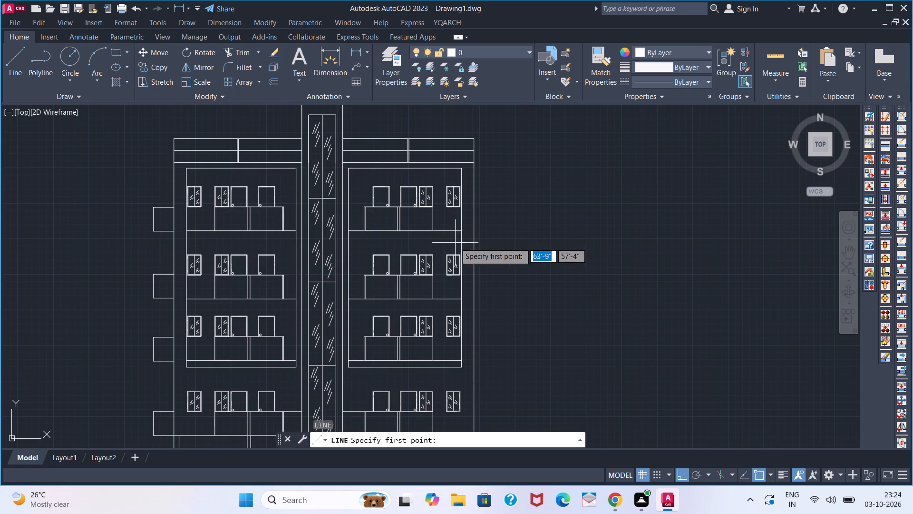
{"action": "left_click", "coordinate": [475, 228]}
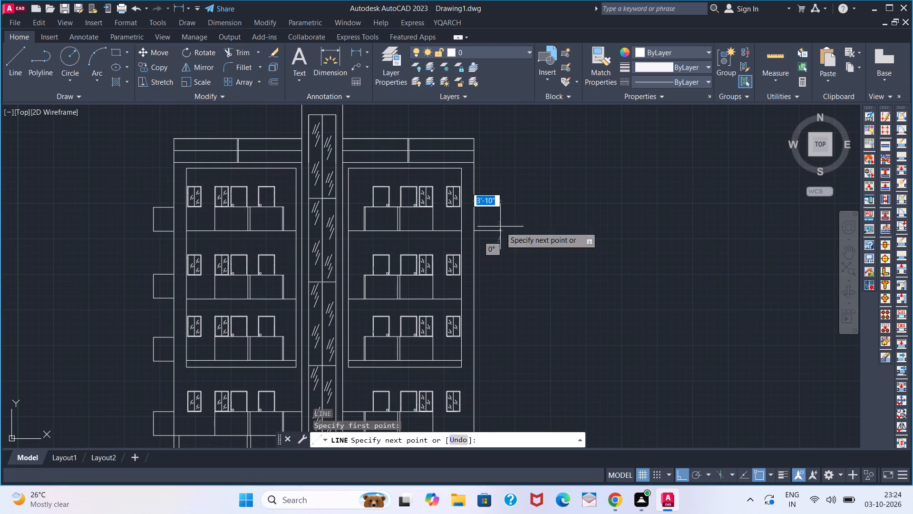
{"action": "type", "text": "3'"}
{"action": "key", "text": "Return"}
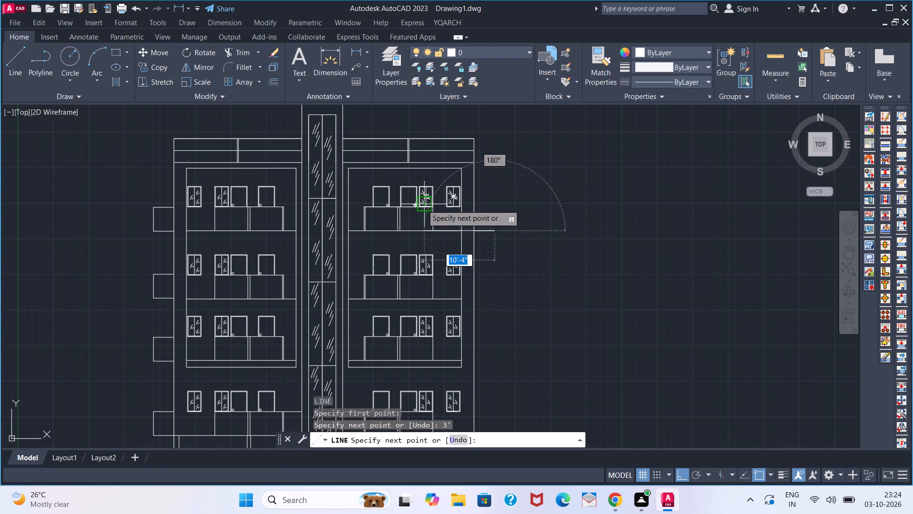
{"action": "scroll", "coordinate": [422, 203], "scroll_direction": "up", "scroll_amount": 4}
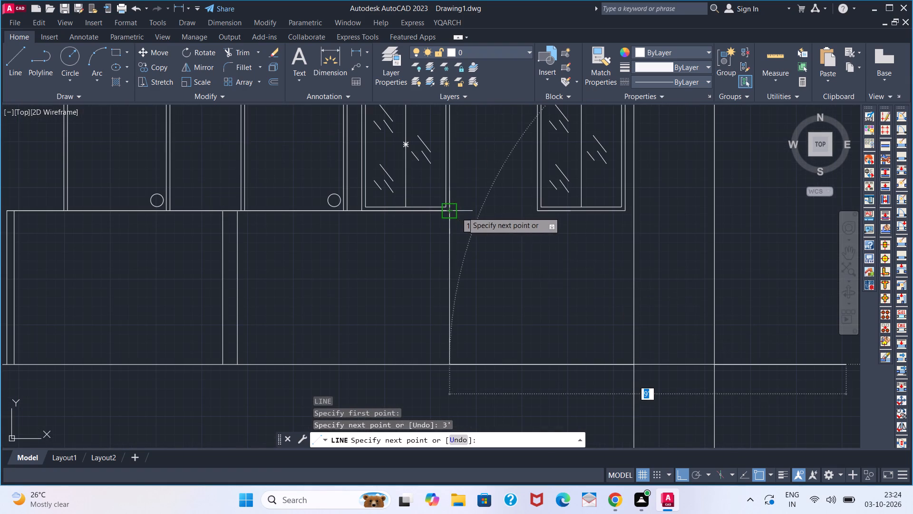
{"action": "scroll", "coordinate": [663, 214], "scroll_direction": "down", "scroll_amount": 2}
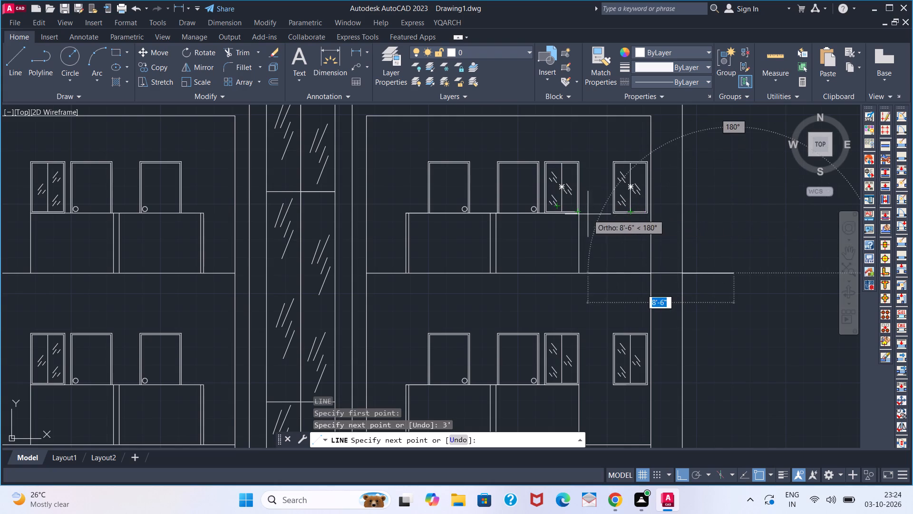
{"action": "scroll", "coordinate": [586, 216], "scroll_direction": "up", "scroll_amount": 2}
{"action": "scroll", "coordinate": [581, 216], "scroll_direction": "down", "scroll_amount": 2}
{"action": "middle_click_drag", "start_coordinate": [580, 218], "coordinate": [492, 226]}
{"action": "middle_click_drag", "start_coordinate": [444, 227], "coordinate": [261, 242]}
{"action": "scroll", "coordinate": [285, 242], "scroll_direction": "up", "scroll_amount": 2}
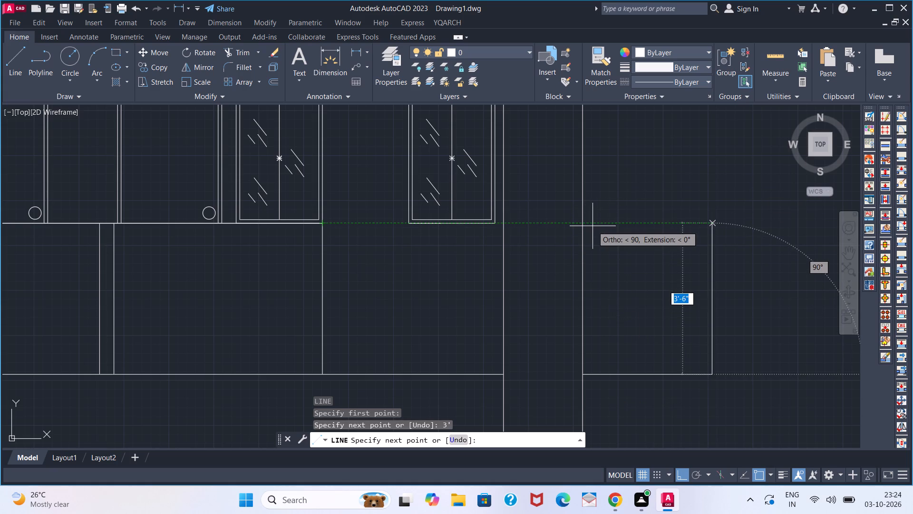
{"action": "left_click", "coordinate": [605, 220]}
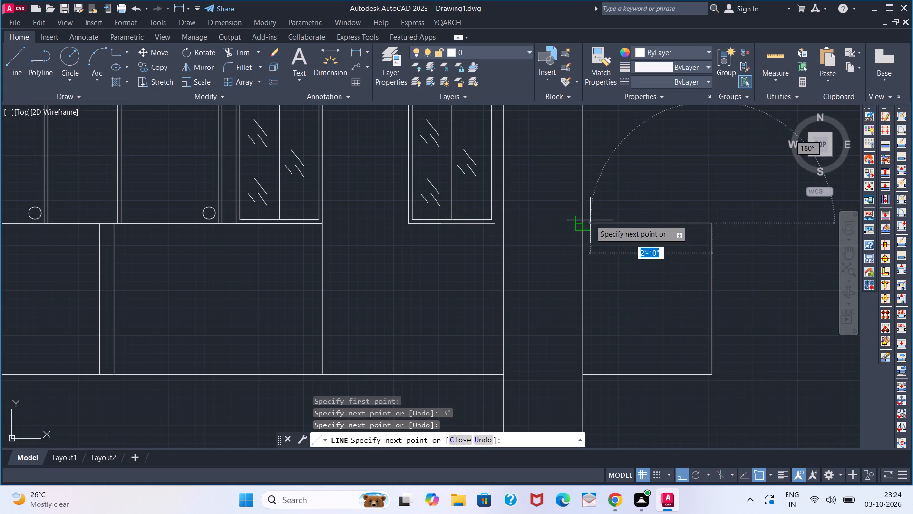
{"action": "left_click", "coordinate": [585, 220]}
{"action": "key", "text": "space"}
Copy the side balcony outline down the right wing's outer wall to the three lower balcony levels.
{"action": "scroll", "coordinate": [588, 227], "scroll_direction": "down", "scroll_amount": 2}
{"action": "middle_click_drag", "start_coordinate": [629, 284], "coordinate": [550, 248]}
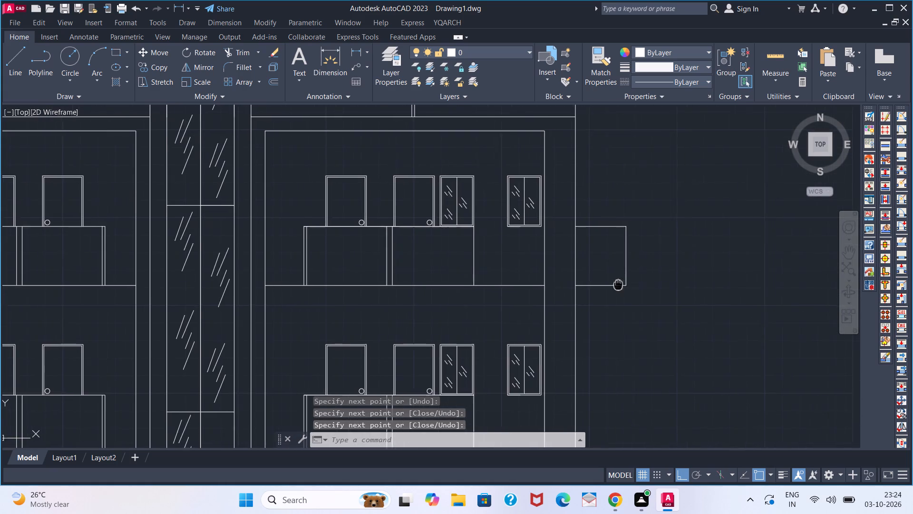
{"action": "middle_click_drag", "start_coordinate": [550, 248], "coordinate": [523, 219]}
{"action": "scroll", "coordinate": [523, 219], "scroll_direction": "down", "scroll_amount": 3}
{"action": "scroll", "coordinate": [537, 205], "scroll_direction": "up", "scroll_amount": 1}
{"action": "left_click", "coordinate": [534, 198]}
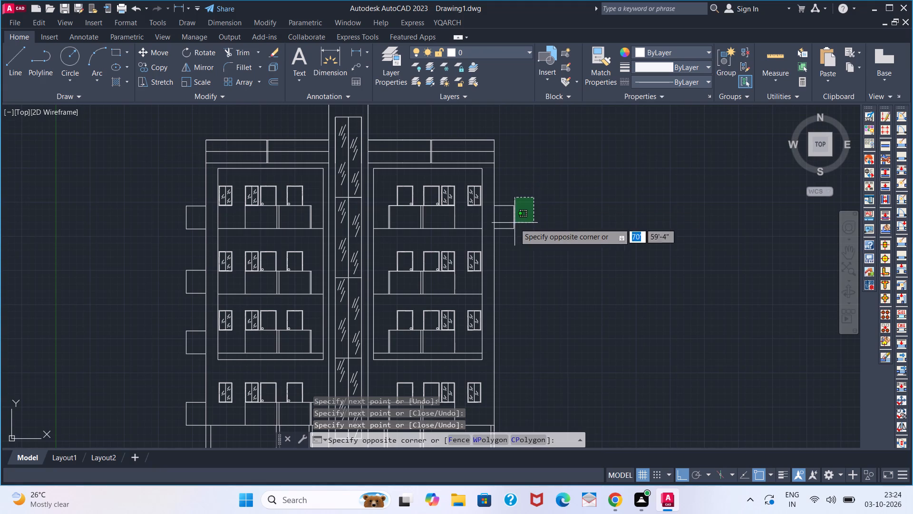
{"action": "left_click", "coordinate": [510, 237]}
{"action": "key", "text": "c"}
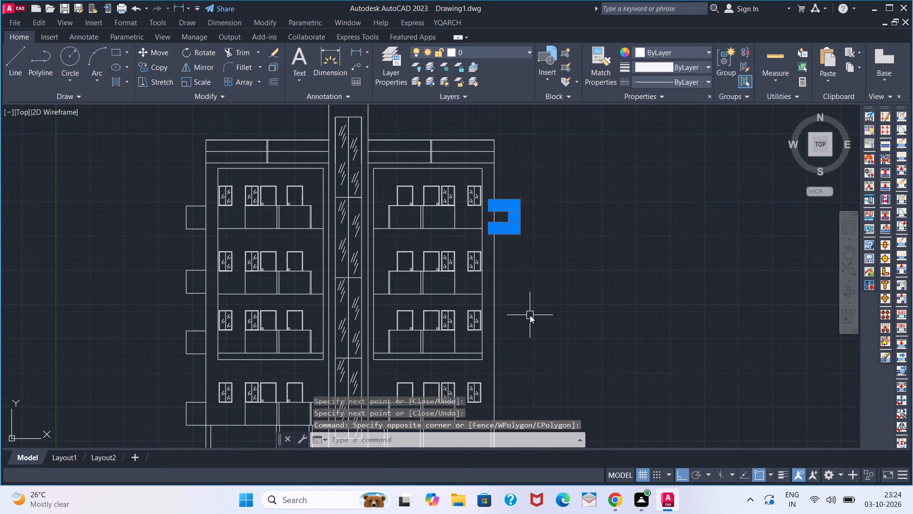
{"action": "key", "text": "o"}
{"action": "key", "text": "Return"}
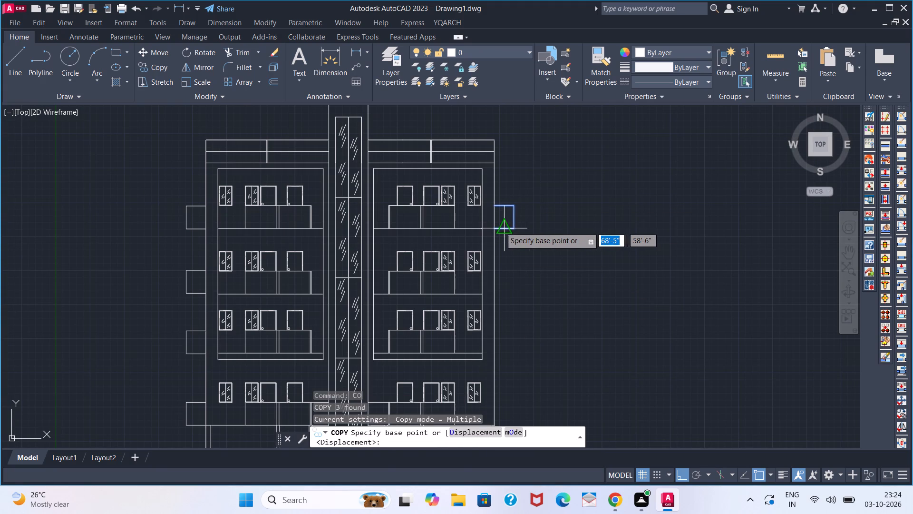
{"action": "left_click", "coordinate": [495, 226]}
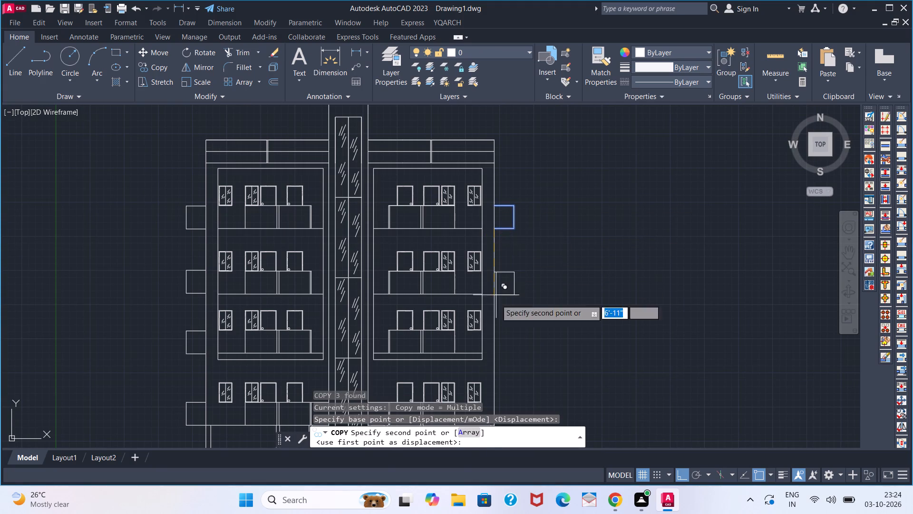
{"action": "left_click", "coordinate": [495, 293]}
{"action": "middle_click_drag", "start_coordinate": [505, 344], "coordinate": [501, 323]}
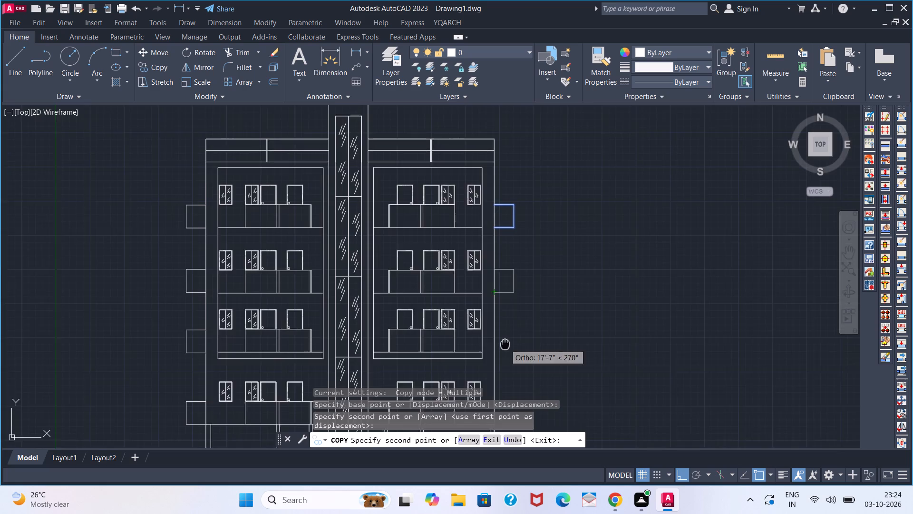
{"action": "middle_click_drag", "start_coordinate": [501, 323], "coordinate": [494, 264]}
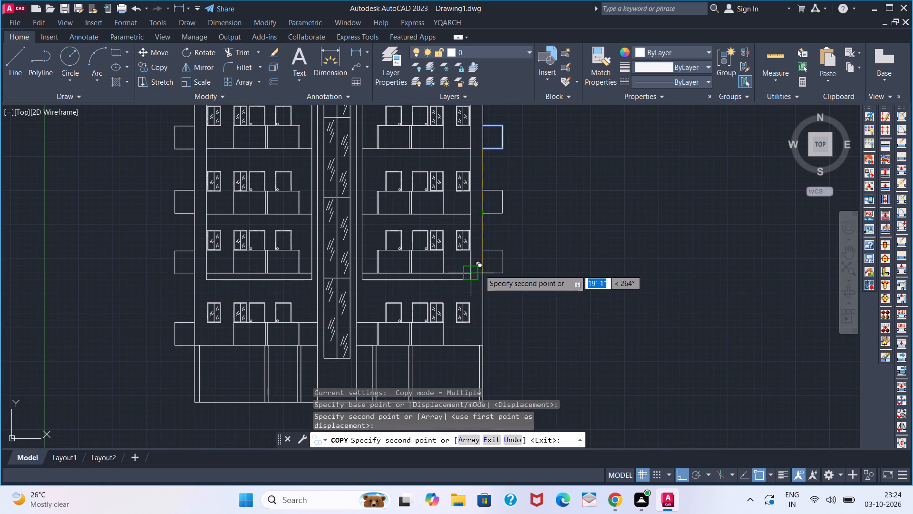
{"action": "scroll", "coordinate": [483, 272], "scroll_direction": "up", "scroll_amount": 1}
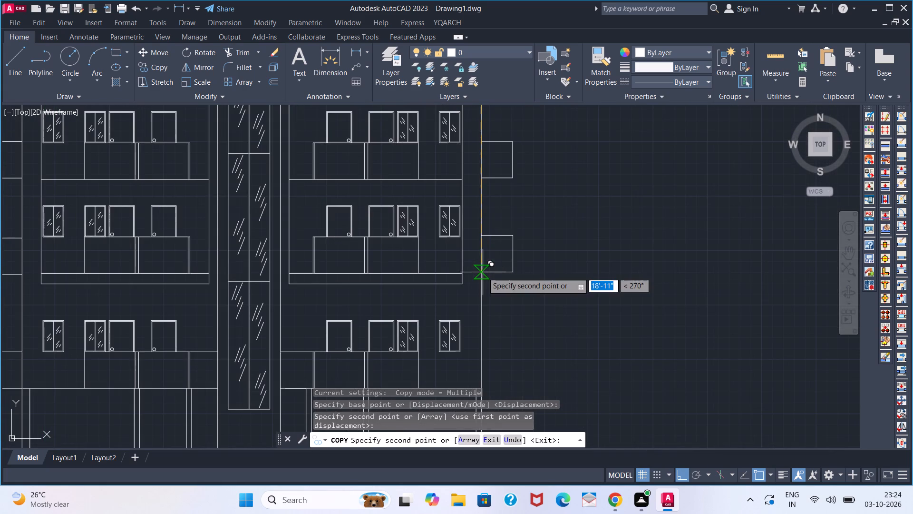
{"action": "left_click", "coordinate": [474, 274]}
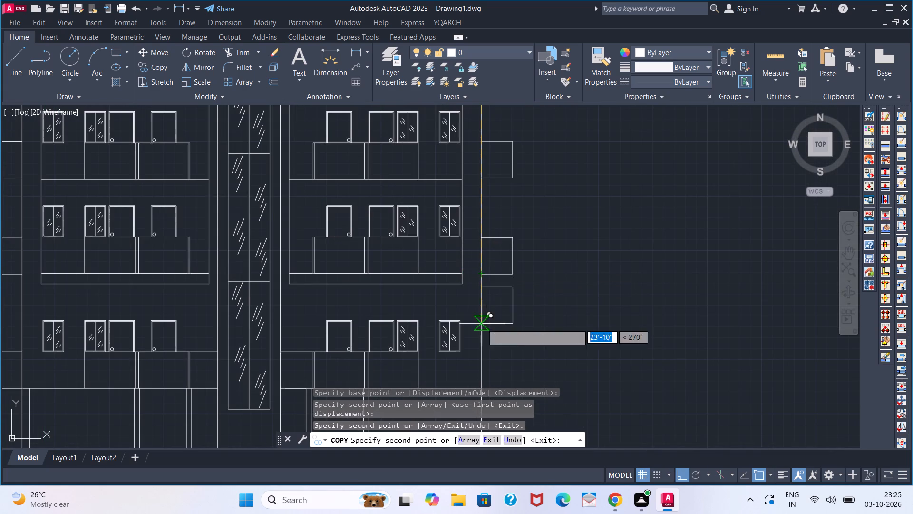
{"action": "middle_click_drag", "start_coordinate": [482, 324], "coordinate": [480, 231]}
{"action": "left_click", "coordinate": [474, 299]}
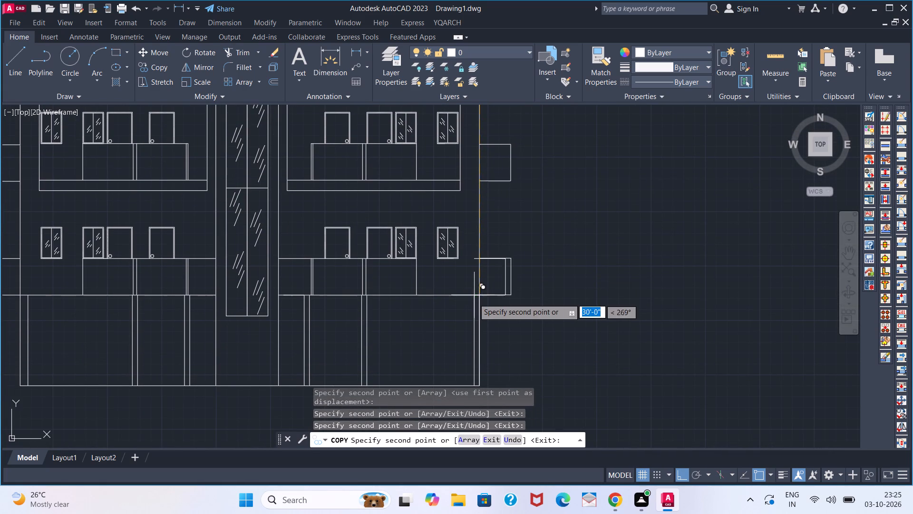
{"action": "key", "text": "Escape"}
Move the lowest side balcony copy on the right wing outward so its open end meets the outer wall line.
{"action": "left_click", "coordinate": [504, 290]}
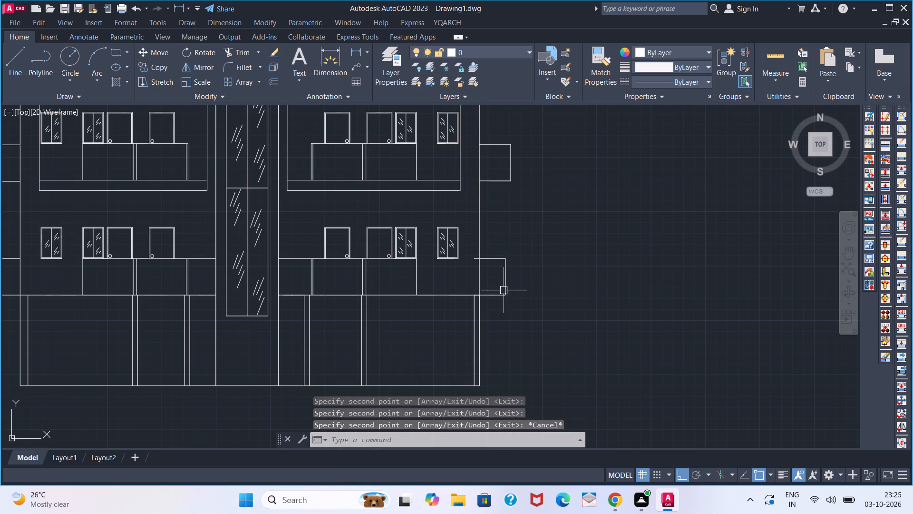
{"action": "left_click", "coordinate": [489, 256]}
{"action": "left_click", "coordinate": [492, 292]}
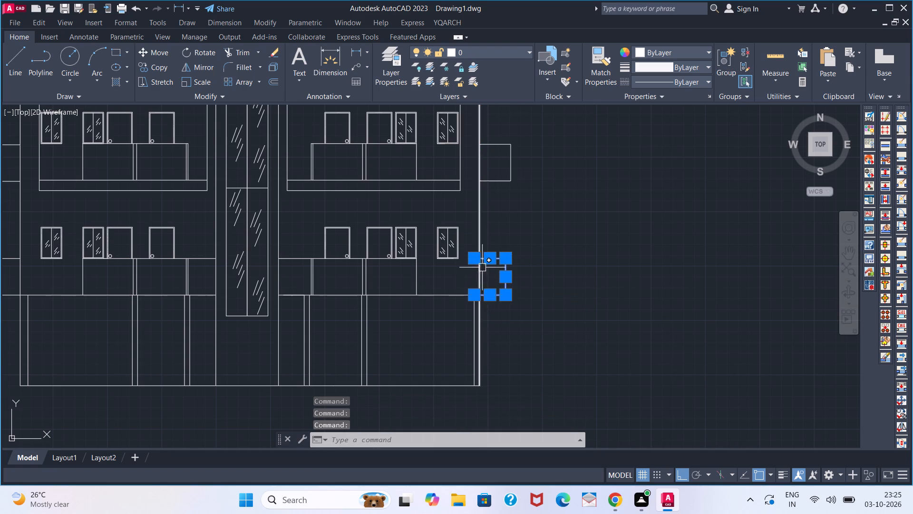
{"action": "scroll", "coordinate": [479, 263], "scroll_direction": "up", "scroll_amount": 2}
{"action": "key", "text": "m"}
{"action": "key", "text": "Return"}
{"action": "left_click", "coordinate": [464, 254]}
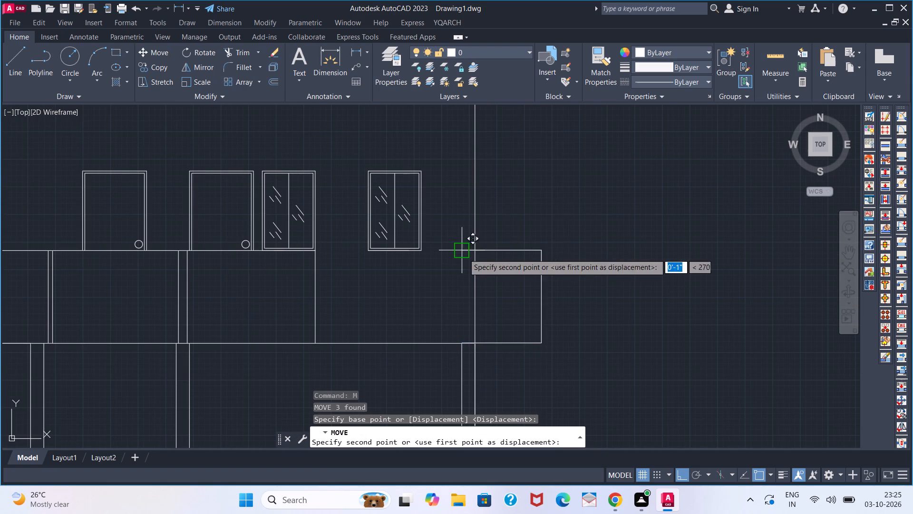
{"action": "left_click", "coordinate": [474, 253]}
{"action": "key", "text": "b"}
{"action": "scroll", "coordinate": [435, 264], "scroll_direction": "down", "scroll_amount": 2}
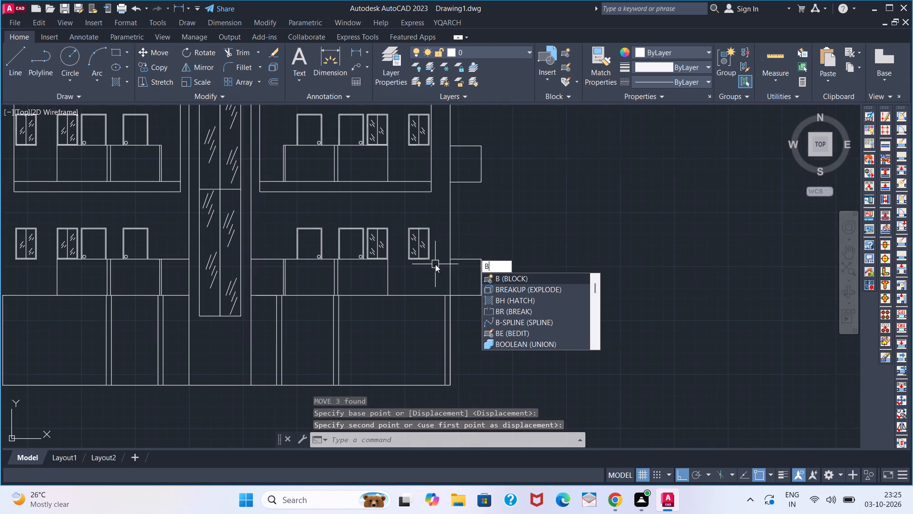
{"action": "key", "text": "Escape"}
Start a hatch with pattern ANSI37 at scale 50, filling the first railing panel of the left wing's top balcony.
{"action": "scroll", "coordinate": [410, 275], "scroll_direction": "down", "scroll_amount": 2}
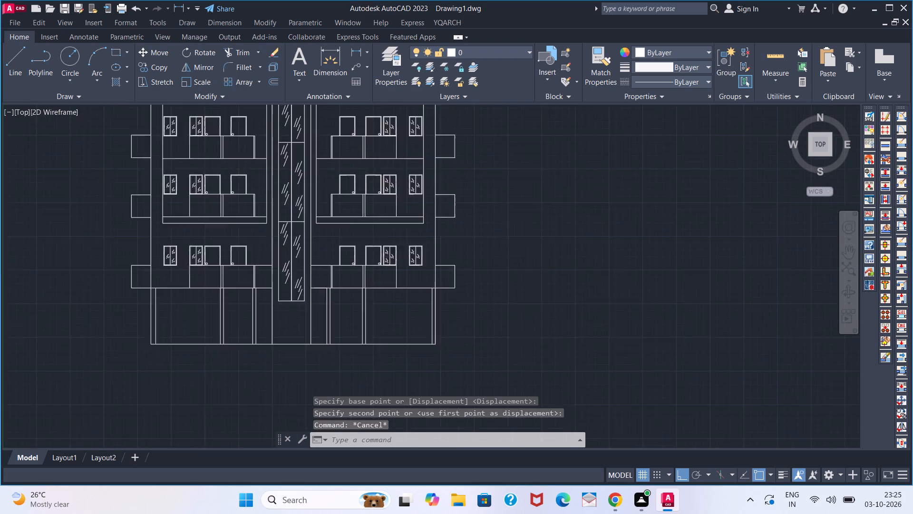
{"action": "middle_click_drag", "start_coordinate": [329, 262], "coordinate": [333, 263]}
{"action": "middle_click_drag", "start_coordinate": [347, 264], "coordinate": [362, 265]}
{"action": "middle_click_drag", "start_coordinate": [365, 268], "coordinate": [368, 274]}
{"action": "middle_click_drag", "start_coordinate": [369, 276], "coordinate": [370, 281]}
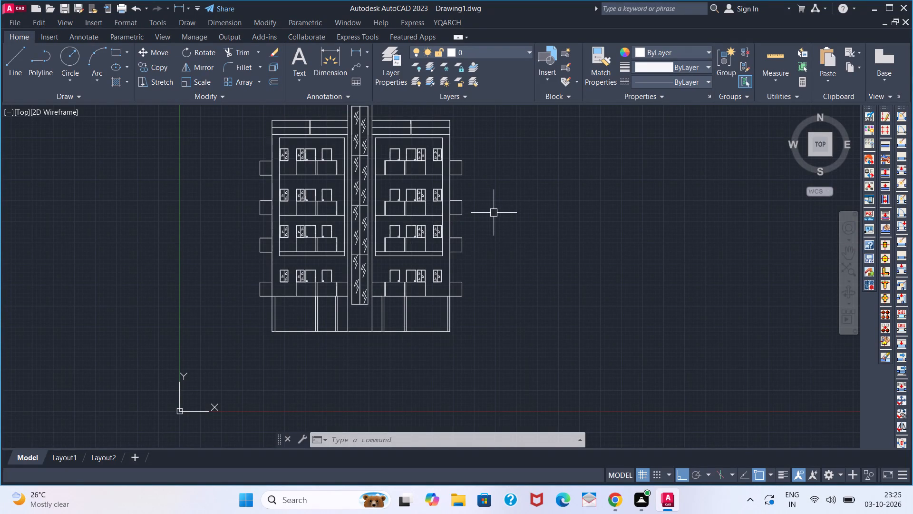
{"action": "middle_click_drag", "start_coordinate": [530, 274], "coordinate": [542, 297]}
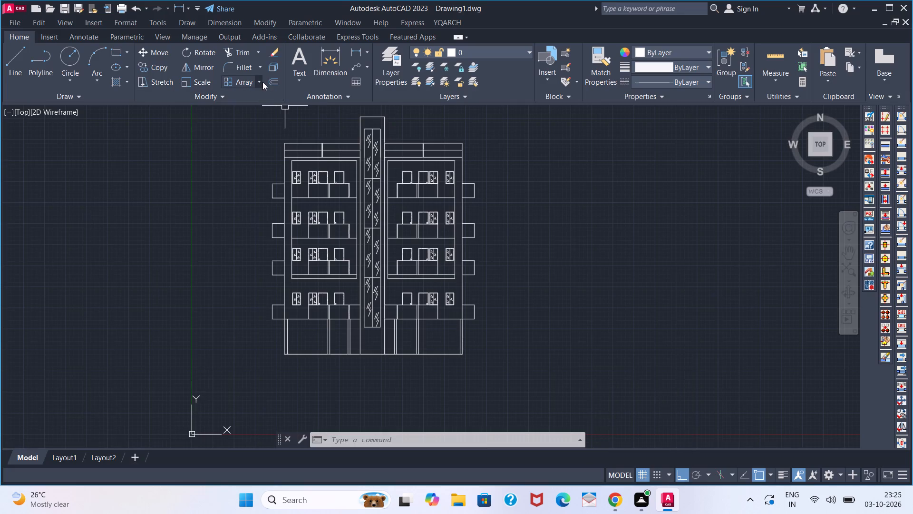
{"action": "middle_click_drag", "start_coordinate": [340, 146], "coordinate": [357, 179]}
{"action": "scroll", "coordinate": [357, 176], "scroll_direction": "up", "scroll_amount": 2}
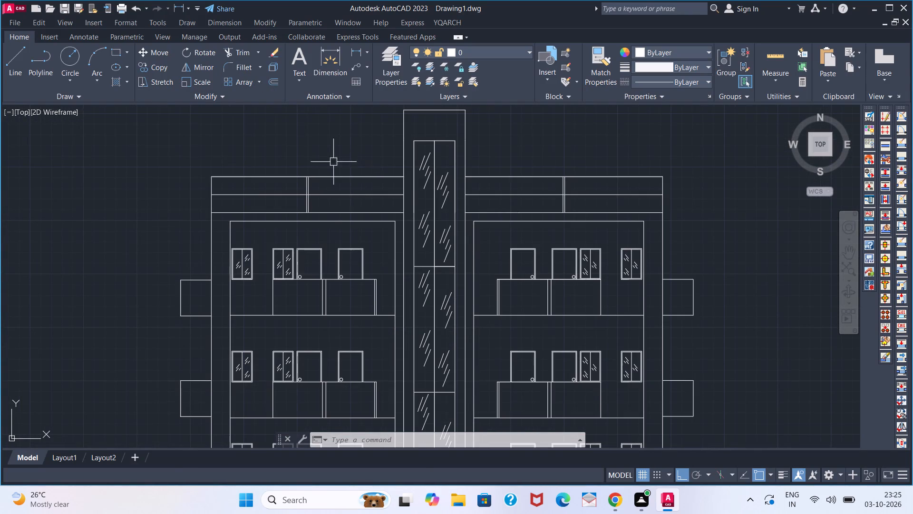
{"action": "scroll", "coordinate": [327, 158], "scroll_direction": "down", "scroll_amount": 1}
{"action": "key", "text": "h"}
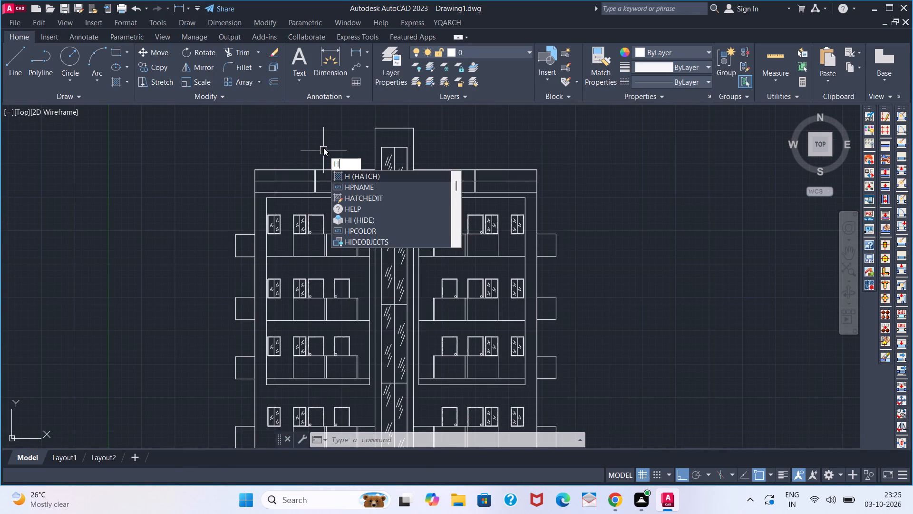
{"action": "key", "text": "Return"}
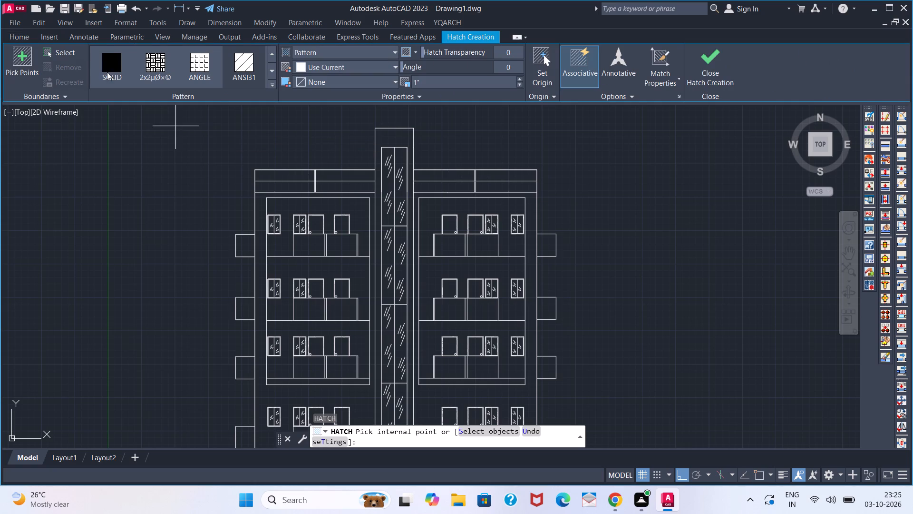
{"action": "left_click", "coordinate": [269, 87]}
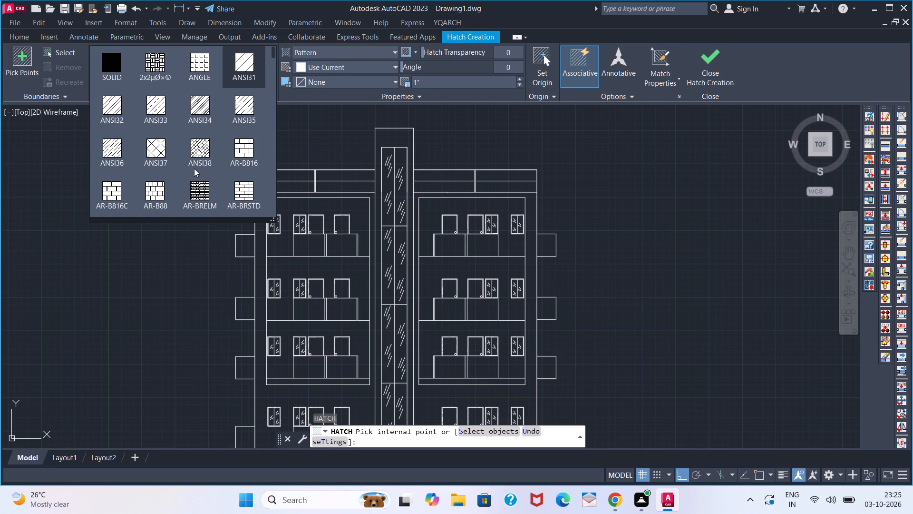
{"action": "left_click", "coordinate": [159, 158]}
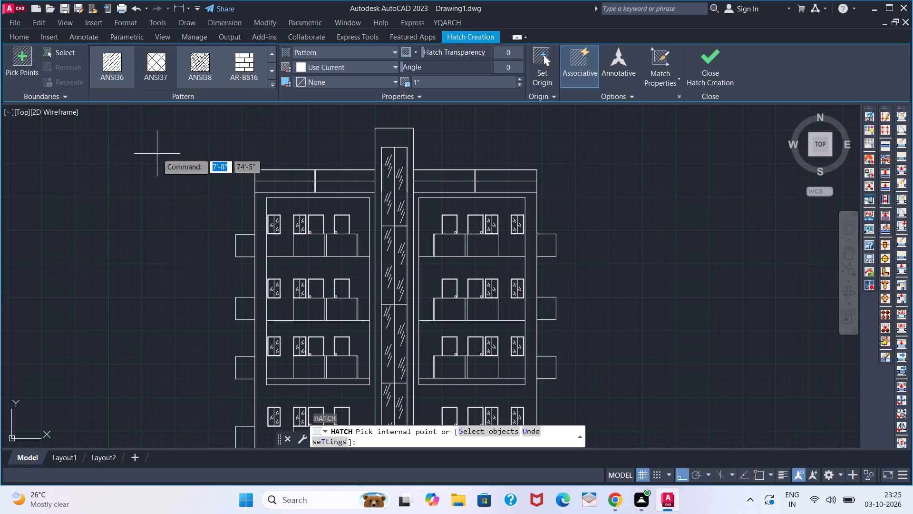
{"action": "left_click", "coordinate": [305, 246]}
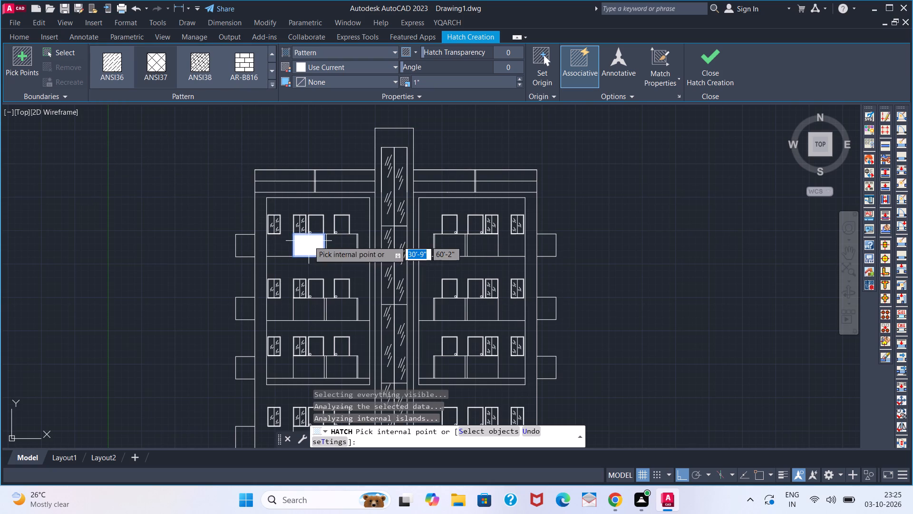
{"action": "double_click", "coordinate": [443, 81]}
{"action": "type", "text": "50"}
{"action": "key", "text": "Return"}
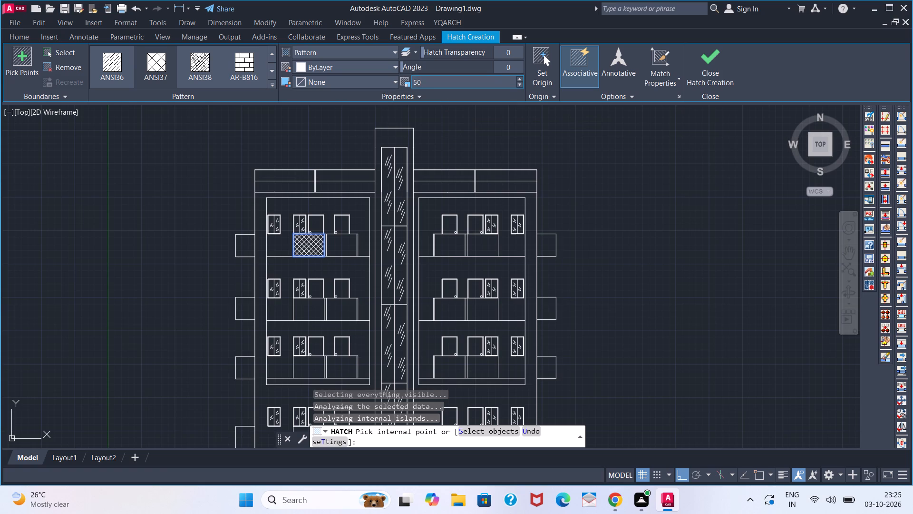
Add the same hatch to the remaining top-level railing panels on both wings and to both top side balconies.
{"action": "left_click", "coordinate": [347, 250]}
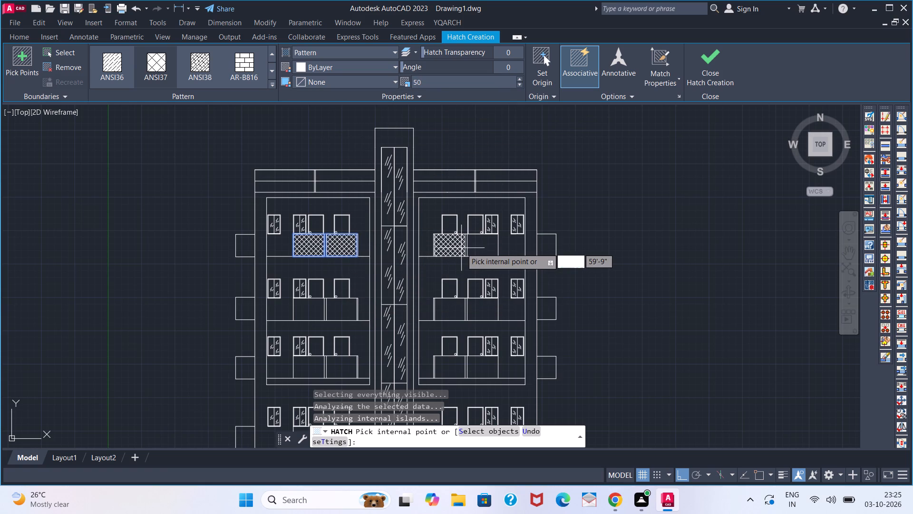
{"action": "left_click", "coordinate": [461, 248]}
{"action": "left_click", "coordinate": [487, 247]}
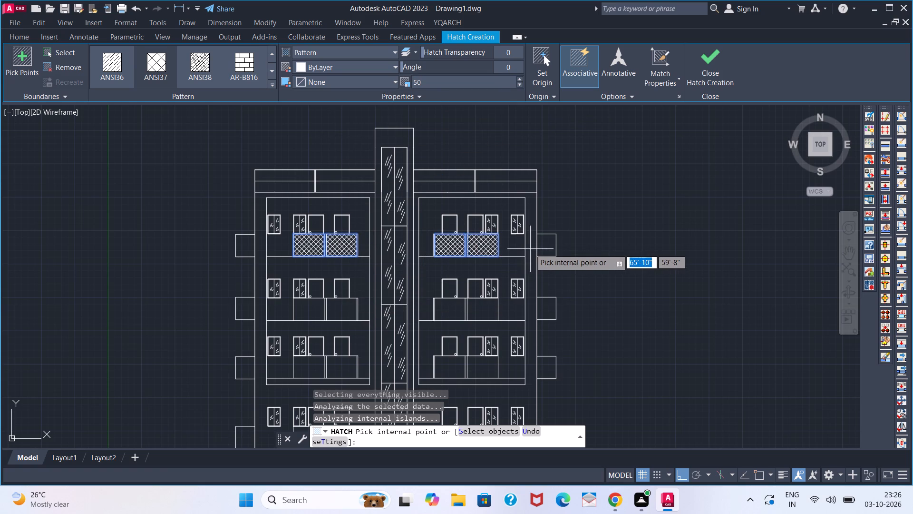
{"action": "left_click", "coordinate": [543, 248]}
{"action": "left_click", "coordinate": [244, 246]}
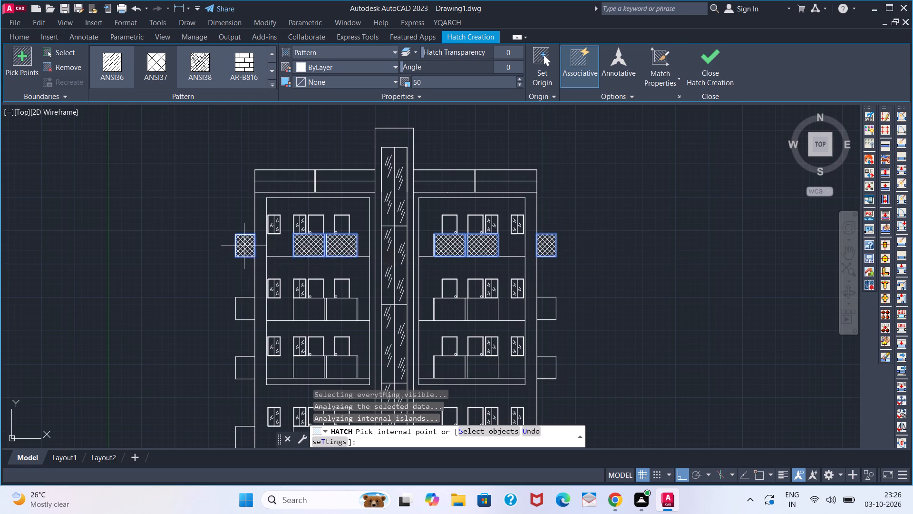
Add the ANSI37 hatch to the railing panels and both side balconies of the second balcony level from the top.
{"action": "left_click", "coordinate": [249, 309]}
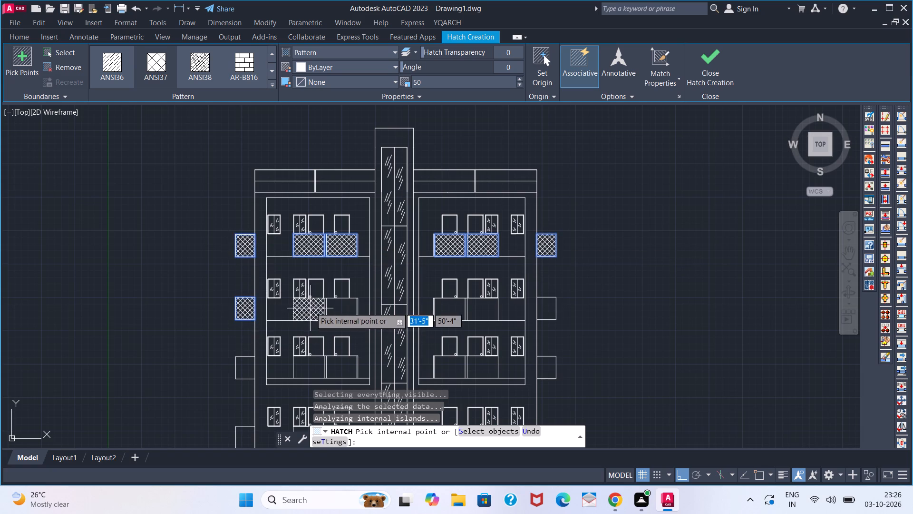
{"action": "left_click", "coordinate": [311, 307]}
{"action": "left_click", "coordinate": [338, 309]}
{"action": "left_click", "coordinate": [437, 316]}
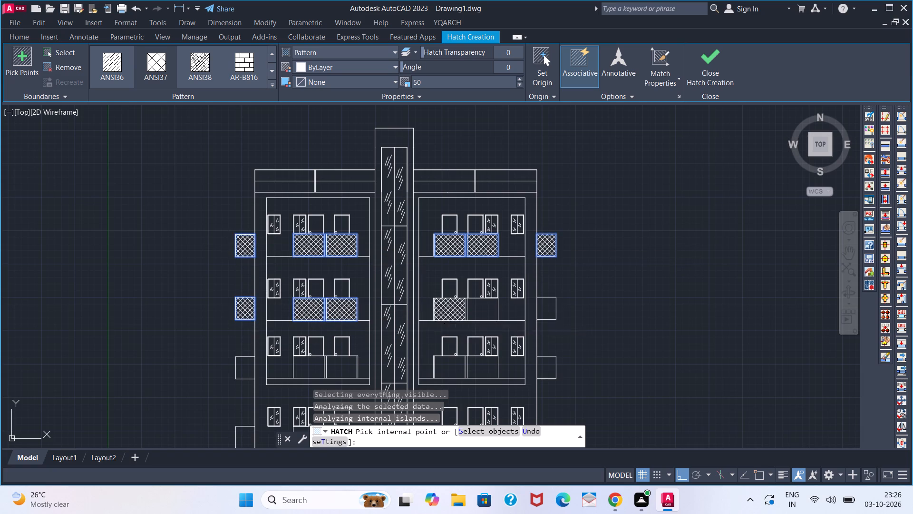
{"action": "left_click", "coordinate": [482, 308]}
{"action": "left_click", "coordinate": [541, 318]}
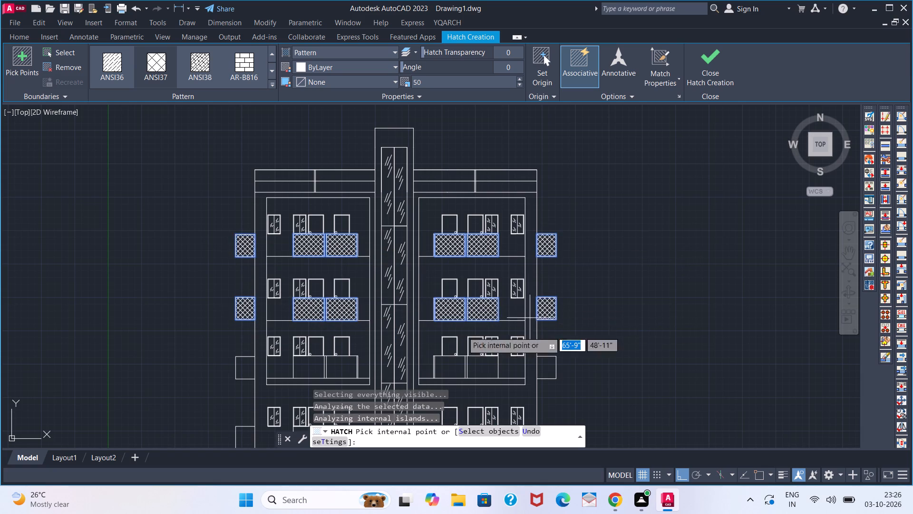
Hatch the third-level railing panels on both wings and the right wing's side balcony at that level.
{"action": "middle_click_drag", "start_coordinate": [427, 317], "coordinate": [407, 182]}
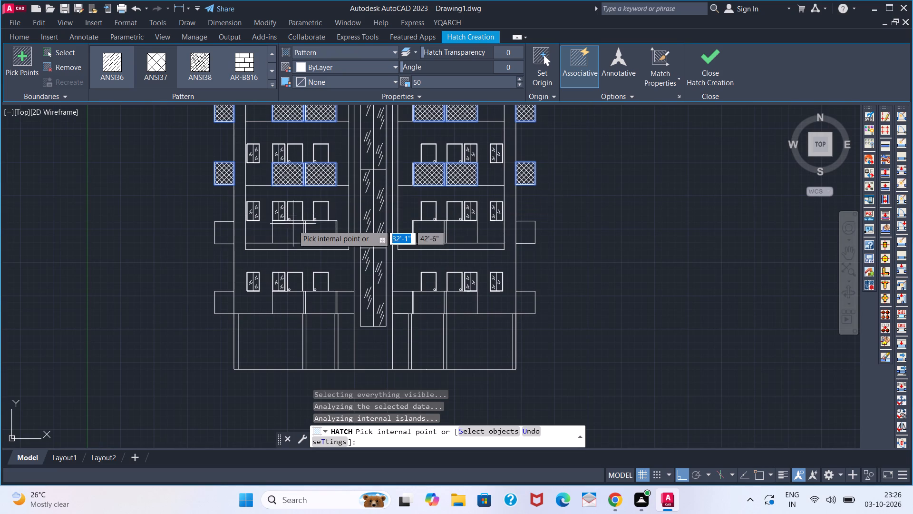
{"action": "left_click", "coordinate": [291, 235]}
{"action": "left_click", "coordinate": [316, 227]}
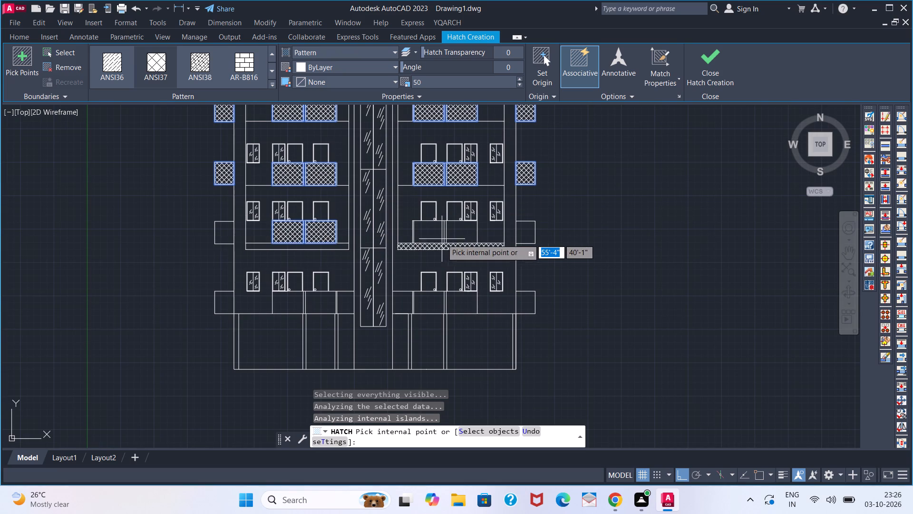
{"action": "left_click", "coordinate": [440, 236]}
{"action": "left_click", "coordinate": [454, 237]}
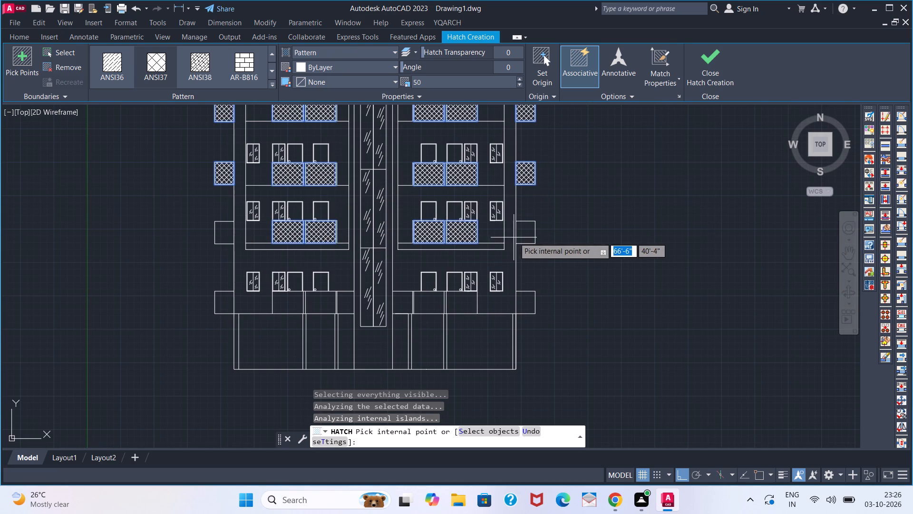
{"action": "left_click", "coordinate": [522, 237]}
Hatch all lowest-level railing panels, the sections beside the shaft and both side balconies, plus the left wing's third-level side balcony, and finish the hatch.
{"action": "left_click", "coordinate": [428, 302]}
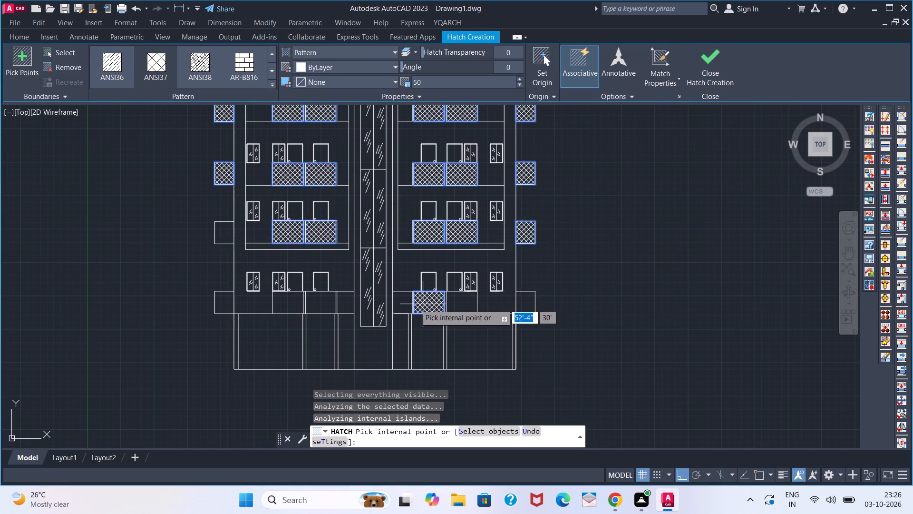
{"action": "left_click", "coordinate": [407, 304]}
{"action": "left_click", "coordinate": [457, 299]}
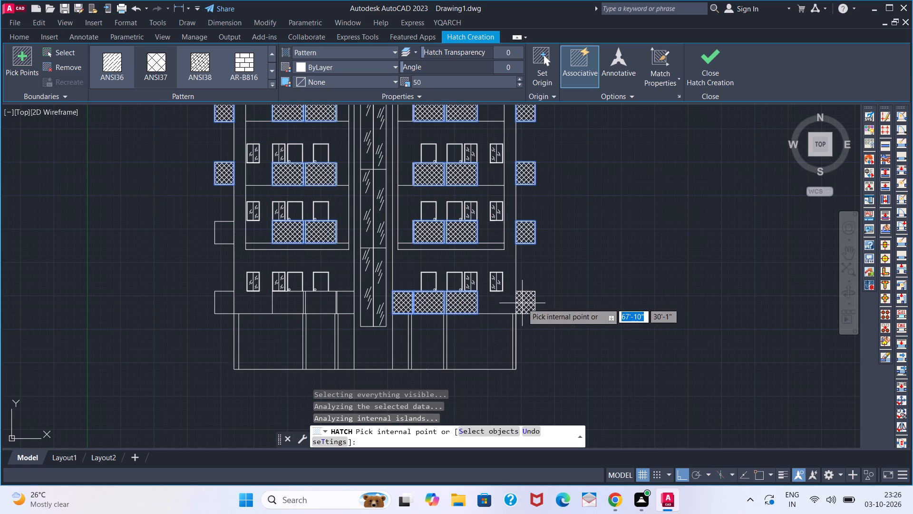
{"action": "left_click", "coordinate": [522, 303]}
{"action": "left_click", "coordinate": [343, 301]}
{"action": "left_click", "coordinate": [325, 302]}
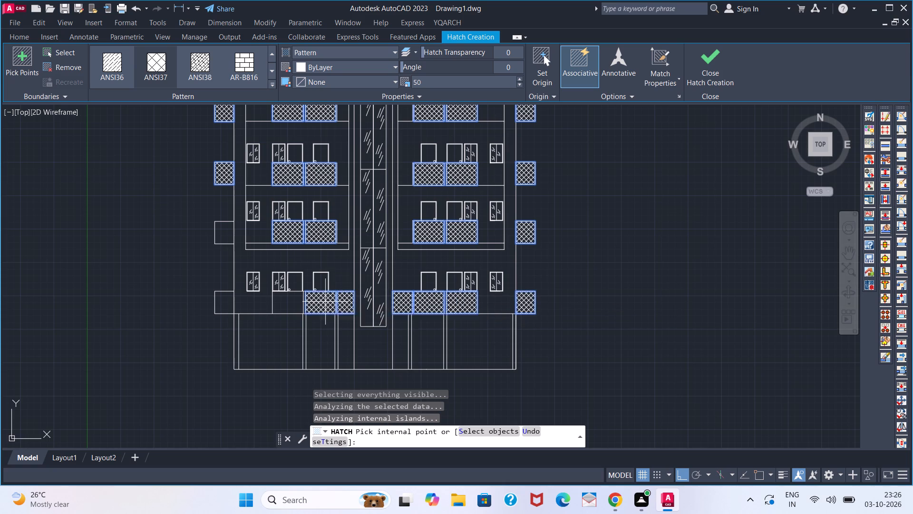
{"action": "left_click", "coordinate": [291, 304]}
{"action": "left_click", "coordinate": [231, 307]}
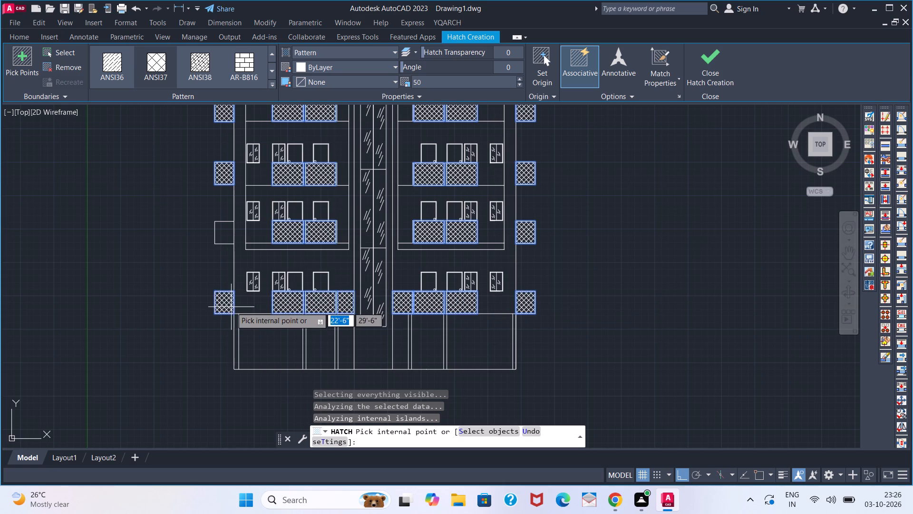
{"action": "left_click", "coordinate": [221, 229]}
{"action": "left_click", "coordinate": [701, 72]}
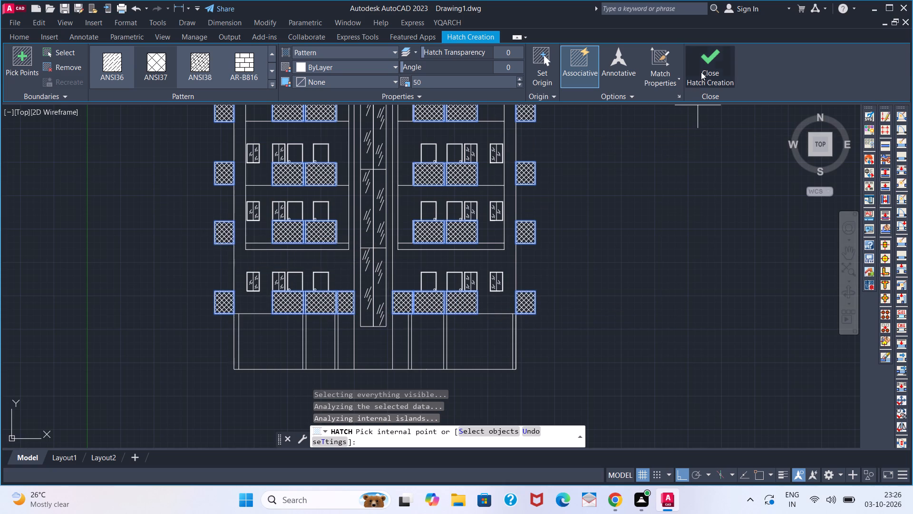
Fill all eight roof parapet panels on both wings with the ANSI37 hatch at scale 50.
{"action": "middle_click_drag", "start_coordinate": [351, 206], "coordinate": [346, 296]}
{"action": "scroll", "coordinate": [346, 283], "scroll_direction": "down", "scroll_amount": 1}
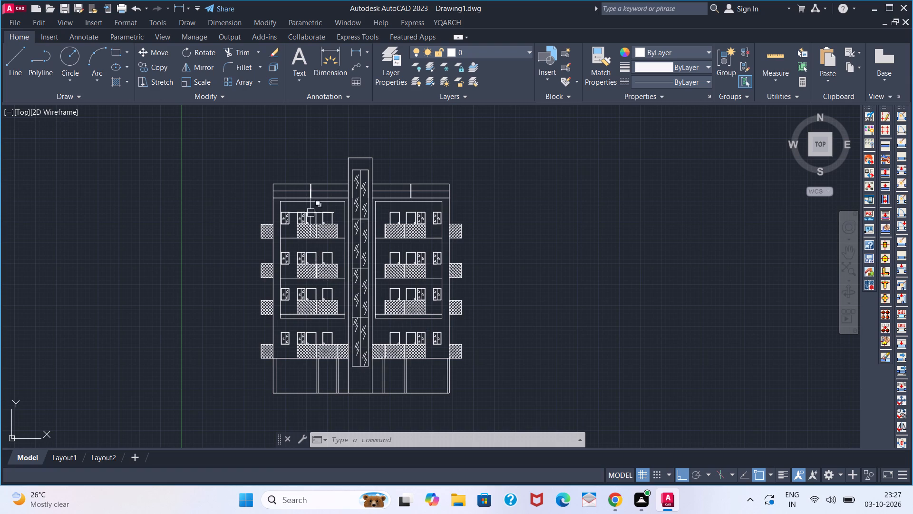
{"action": "scroll", "coordinate": [296, 200], "scroll_direction": "up", "scroll_amount": 1}
{"action": "key", "text": "space"}
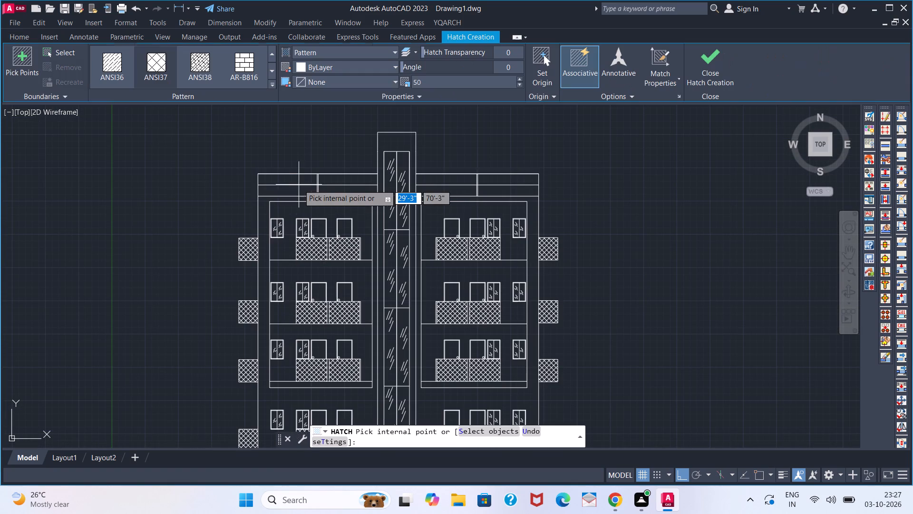
{"action": "scroll", "coordinate": [299, 186], "scroll_direction": "up", "scroll_amount": 2}
{"action": "left_click", "coordinate": [299, 186]}
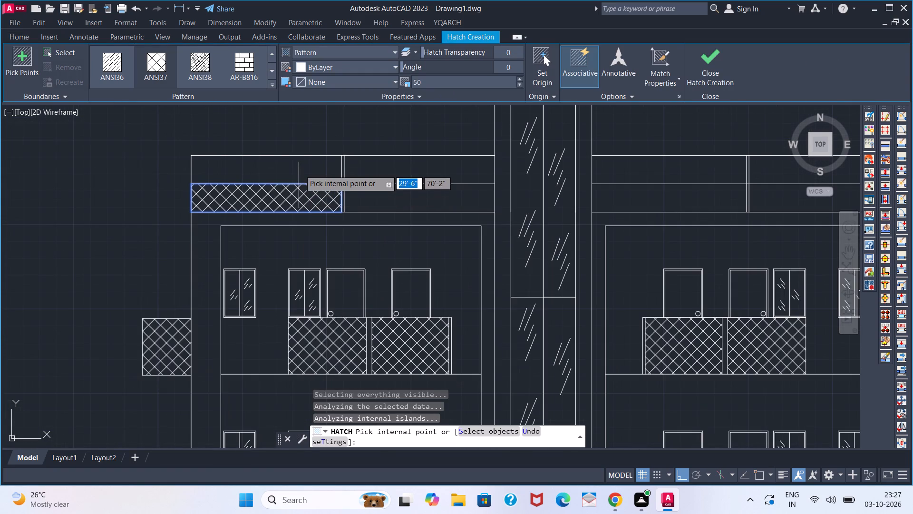
{"action": "left_click", "coordinate": [303, 165]}
{"action": "left_click", "coordinate": [394, 168]}
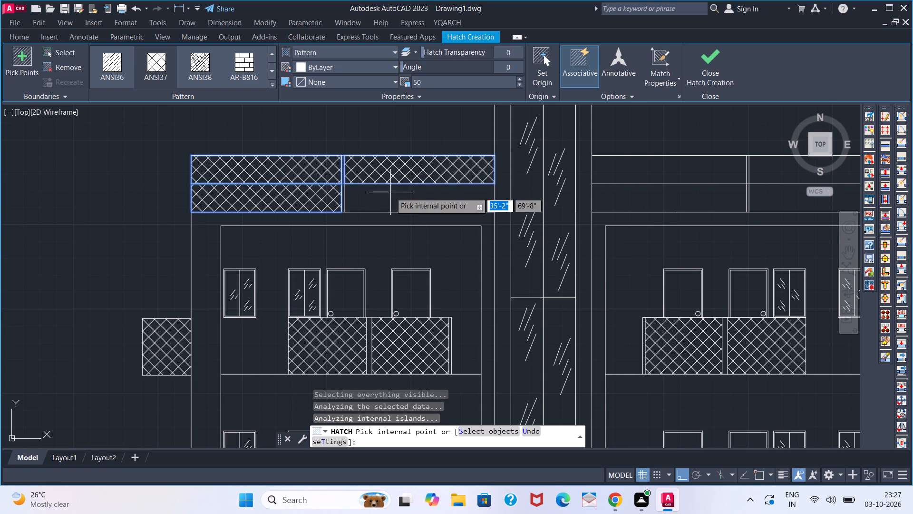
{"action": "left_click", "coordinate": [390, 192]}
{"action": "left_click", "coordinate": [626, 177]}
{"action": "left_click", "coordinate": [630, 203]}
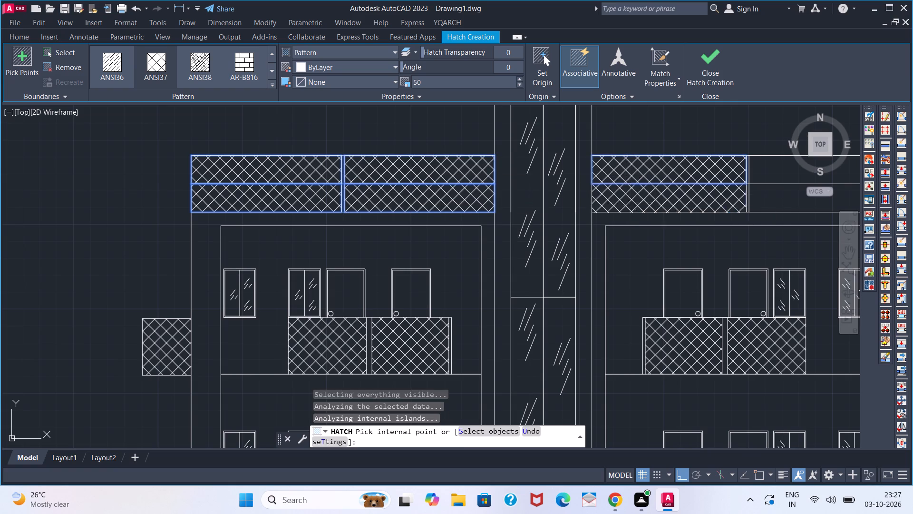
{"action": "middle_click_drag", "start_coordinate": [631, 199], "coordinate": [330, 194]}
{"action": "left_click", "coordinate": [502, 162]}
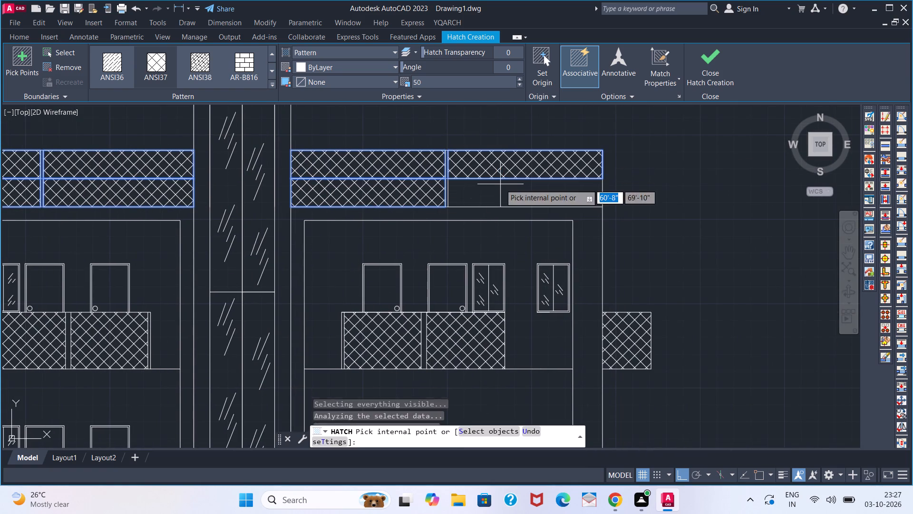
{"action": "left_click", "coordinate": [493, 198]}
{"action": "left_click", "coordinate": [715, 73]}
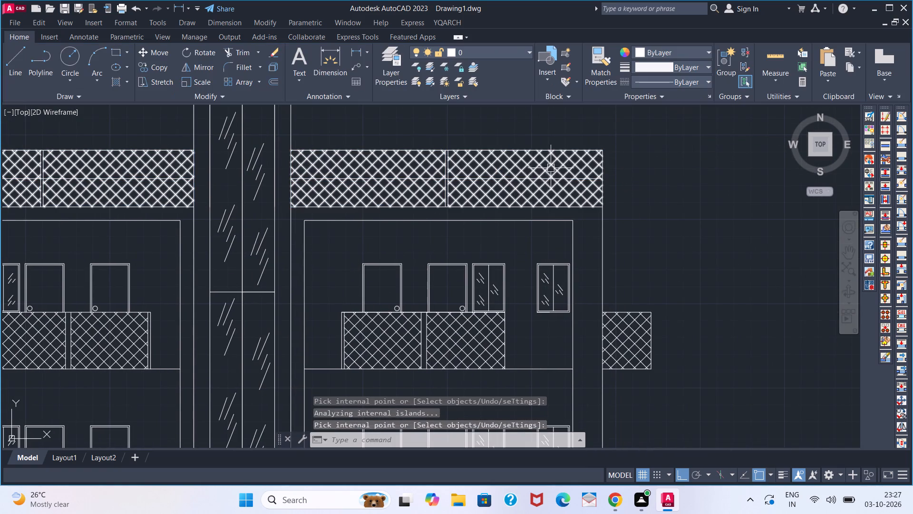
Fill the narrow band at the base of each wing's recessed frame with a solid hatch in yellow 241,235,31.
{"action": "scroll", "coordinate": [528, 182], "scroll_direction": "down", "scroll_amount": 3}
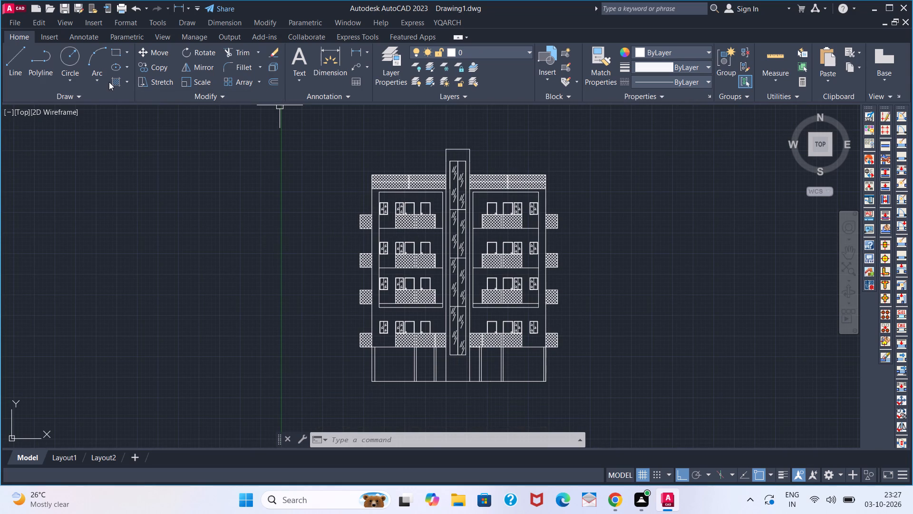
{"action": "key", "text": "h"}
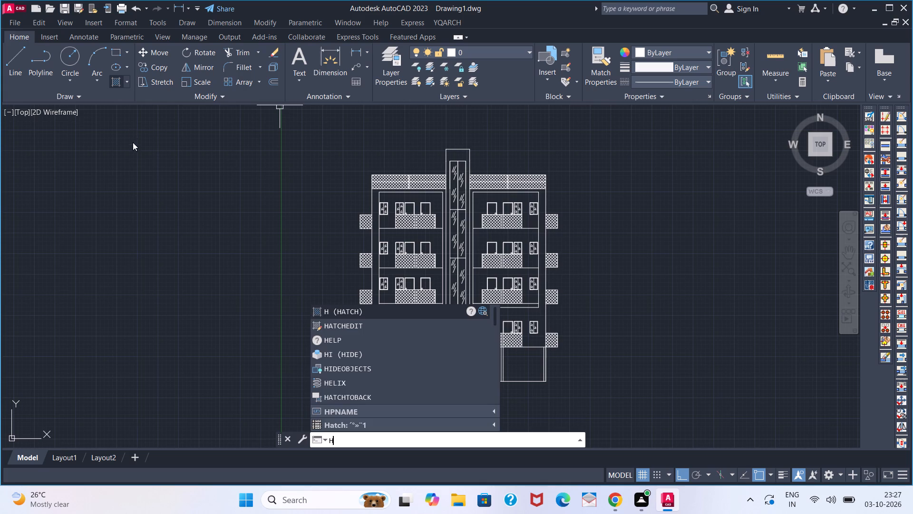
{"action": "key", "text": "Return"}
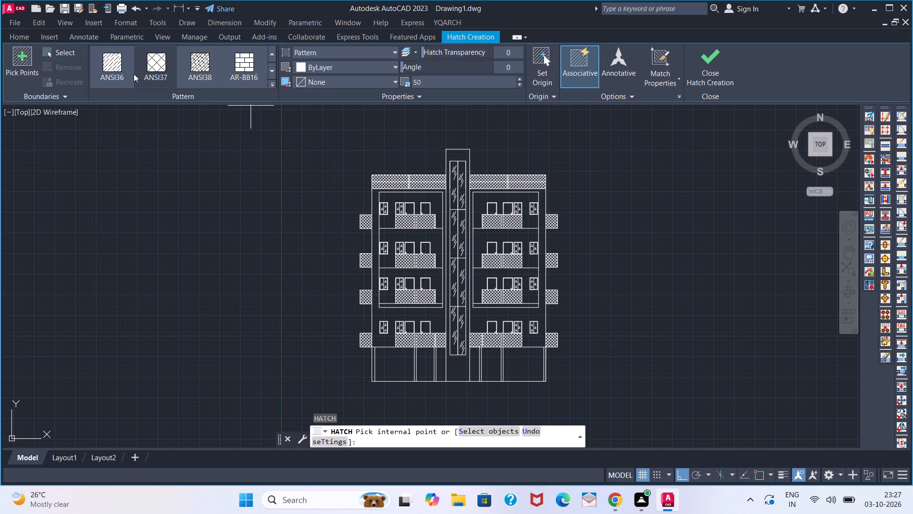
{"action": "scroll", "coordinate": [135, 70], "scroll_direction": "up", "scroll_amount": 8}
{"action": "left_click", "coordinate": [119, 67]}
{"action": "left_click", "coordinate": [328, 65]}
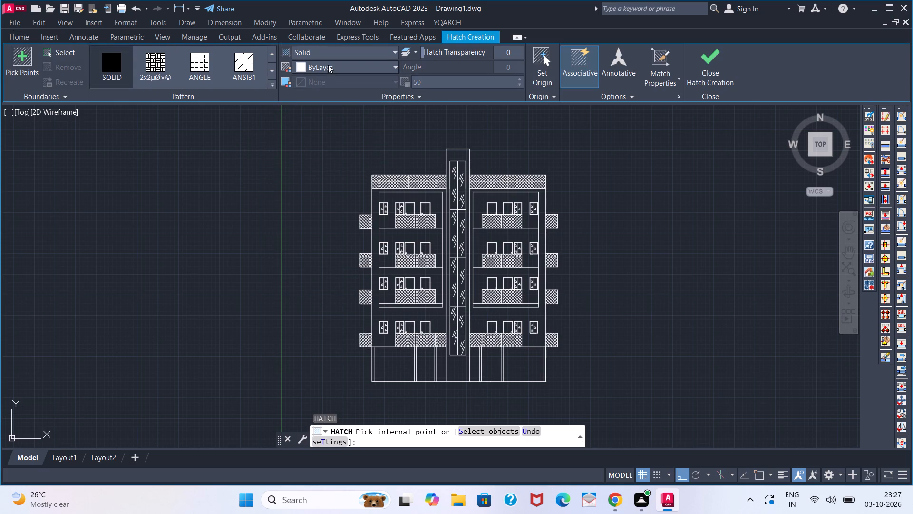
{"action": "left_click", "coordinate": [312, 136]}
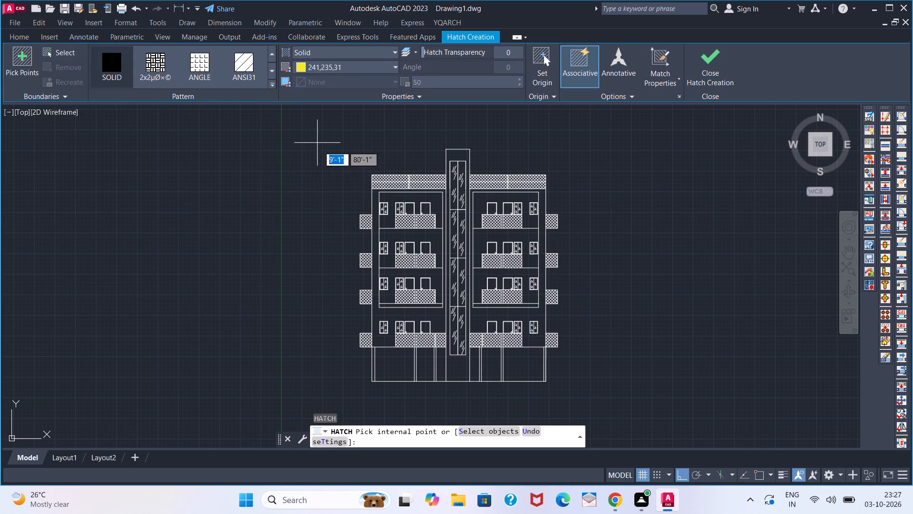
{"action": "scroll", "coordinate": [404, 304], "scroll_direction": "up", "scroll_amount": 2}
{"action": "left_click", "coordinate": [404, 304]}
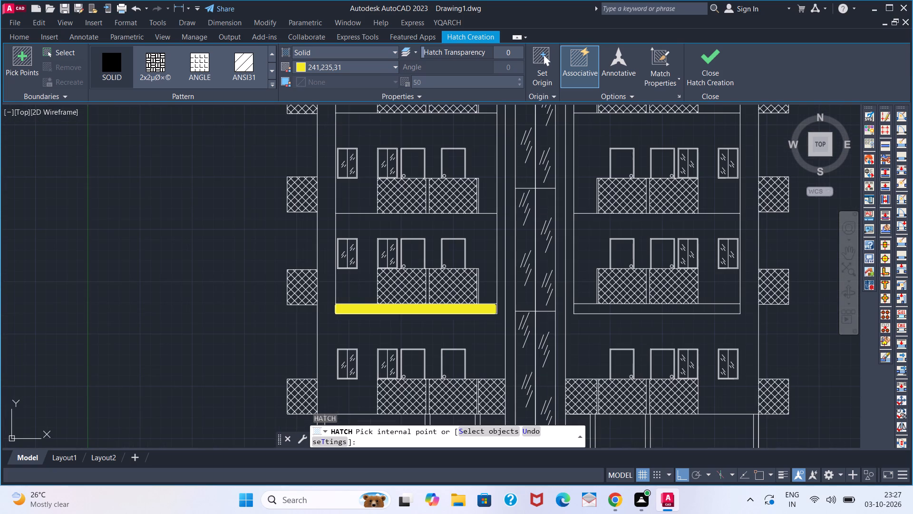
{"action": "left_click", "coordinate": [622, 306]}
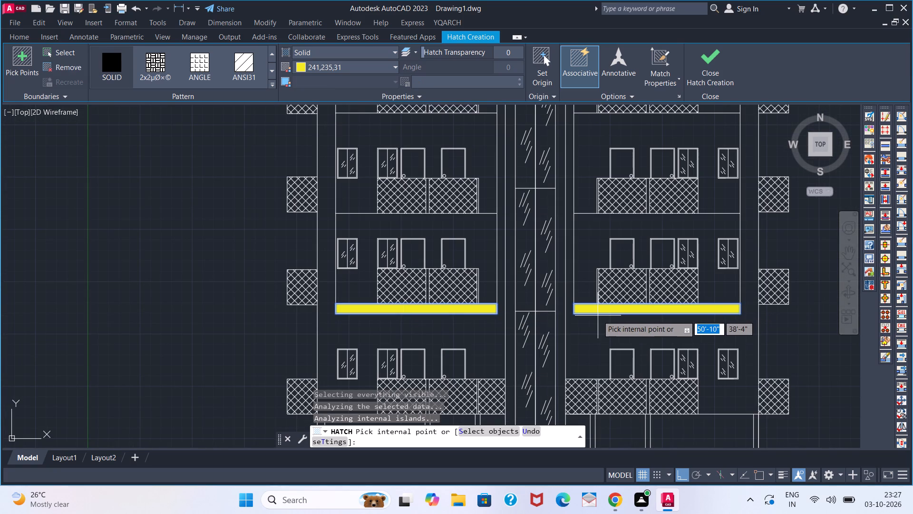
{"action": "key", "text": "space"}
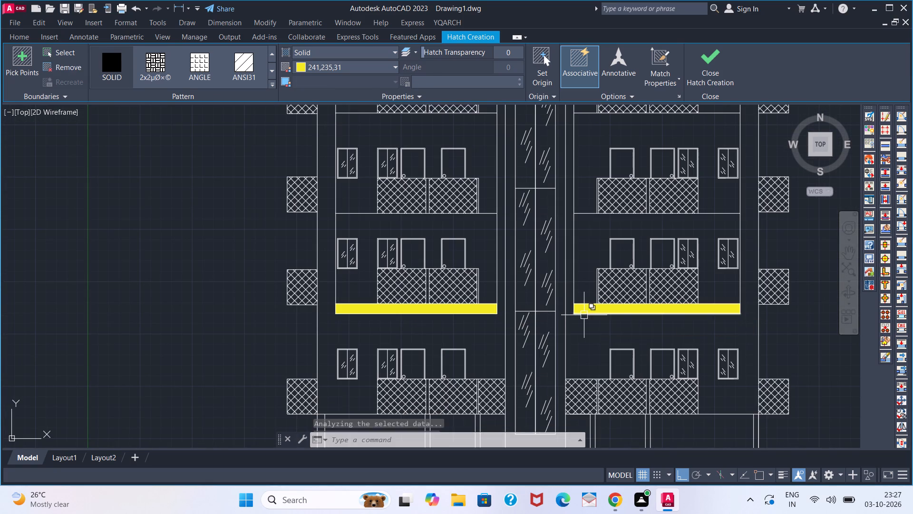
Examine the whole hatched elevation, including the yellow bands, railings and upper floors.
{"action": "scroll", "coordinate": [550, 318], "scroll_direction": "down", "scroll_amount": 1}
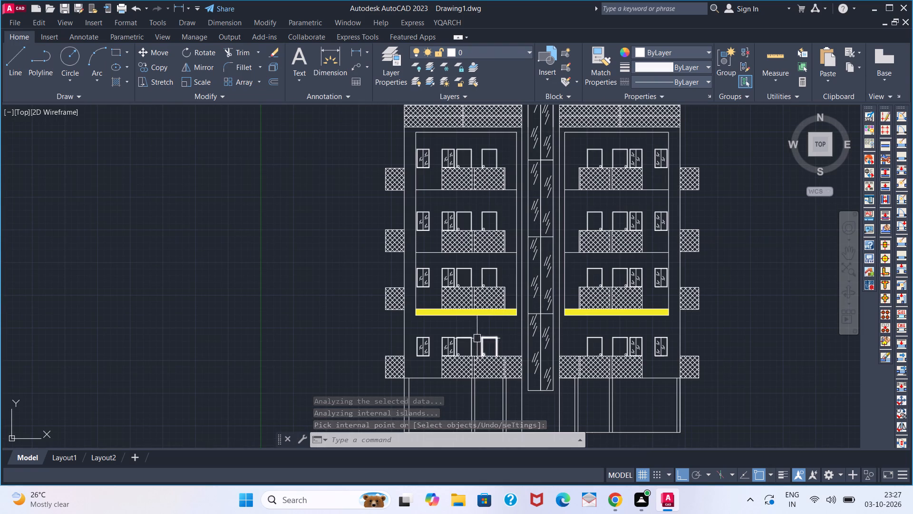
{"action": "middle_click_drag", "start_coordinate": [434, 284], "coordinate": [393, 286]}
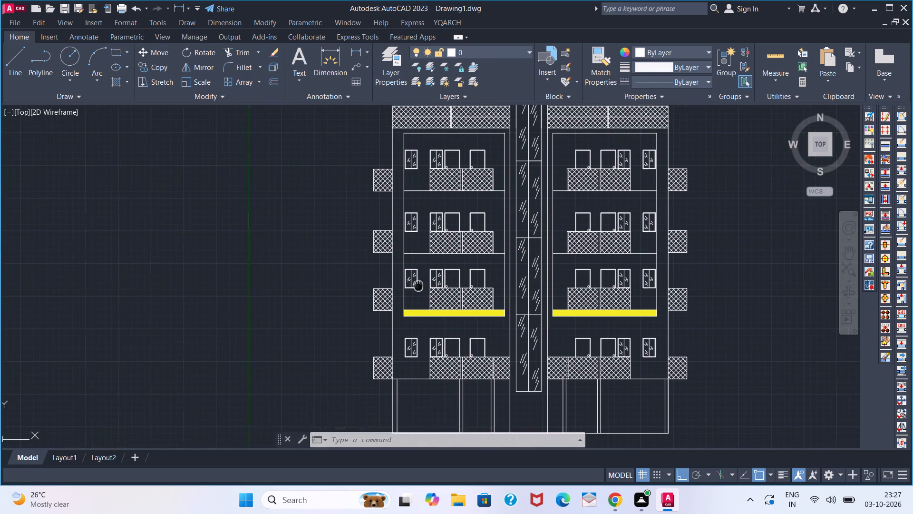
{"action": "middle_click_drag", "start_coordinate": [393, 286], "coordinate": [337, 295]}
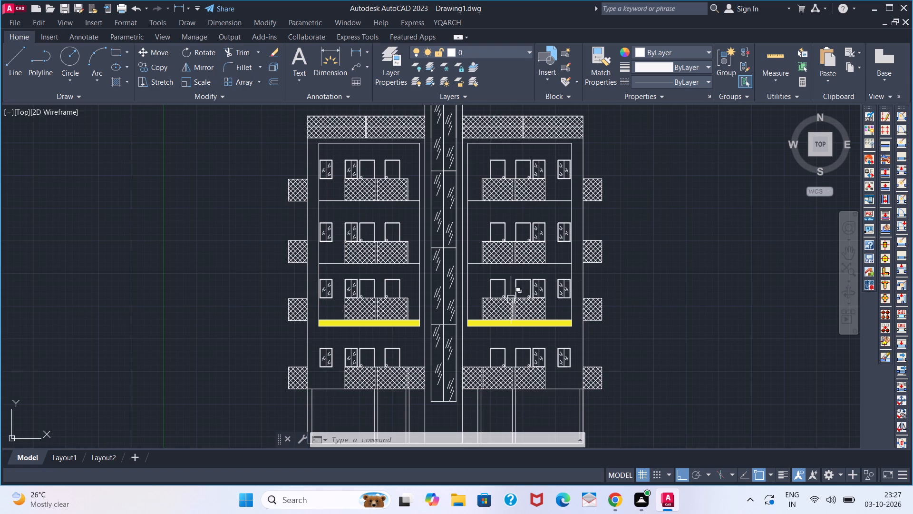
{"action": "scroll", "coordinate": [595, 325], "scroll_direction": "down", "scroll_amount": 1}
{"action": "middle_click_drag", "start_coordinate": [614, 287], "coordinate": [563, 265]}
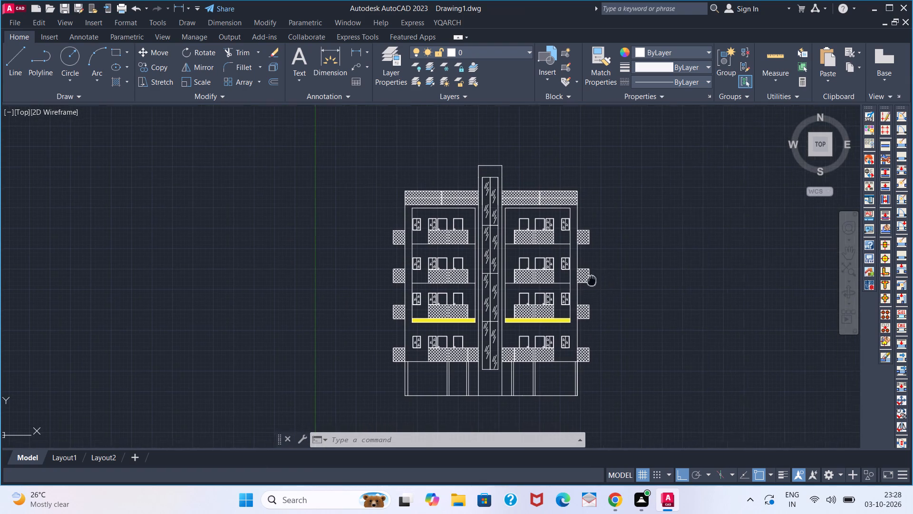
{"action": "middle_click_drag", "start_coordinate": [563, 265], "coordinate": [519, 249]}
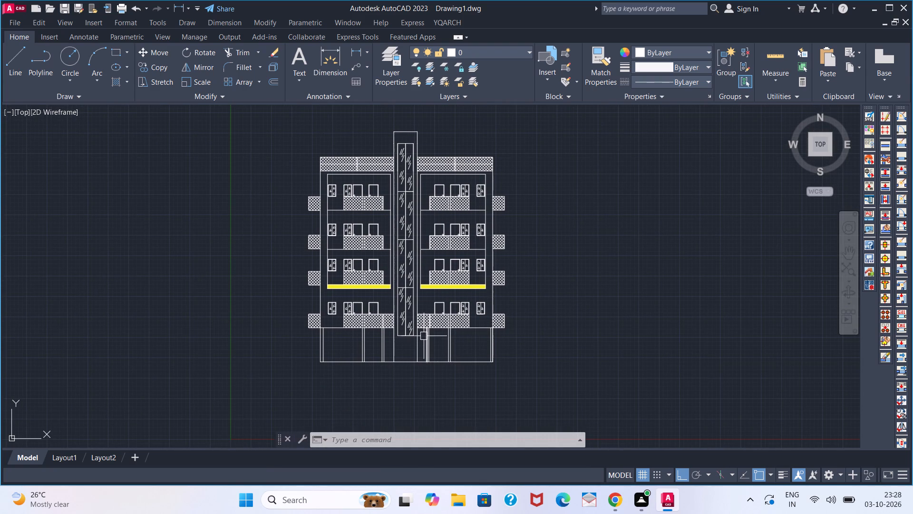
{"action": "scroll", "coordinate": [424, 333], "scroll_direction": "down", "scroll_amount": 1}
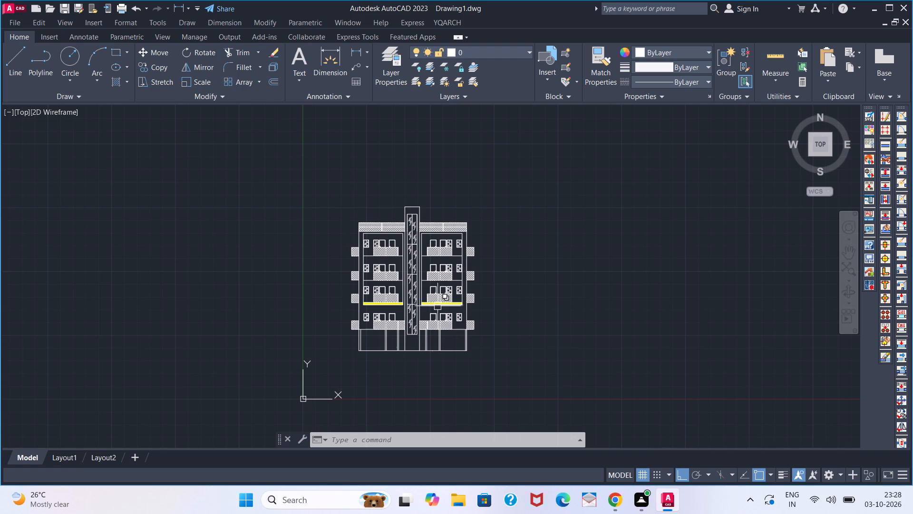
{"action": "scroll", "coordinate": [407, 273], "scroll_direction": "up", "scroll_amount": 1}
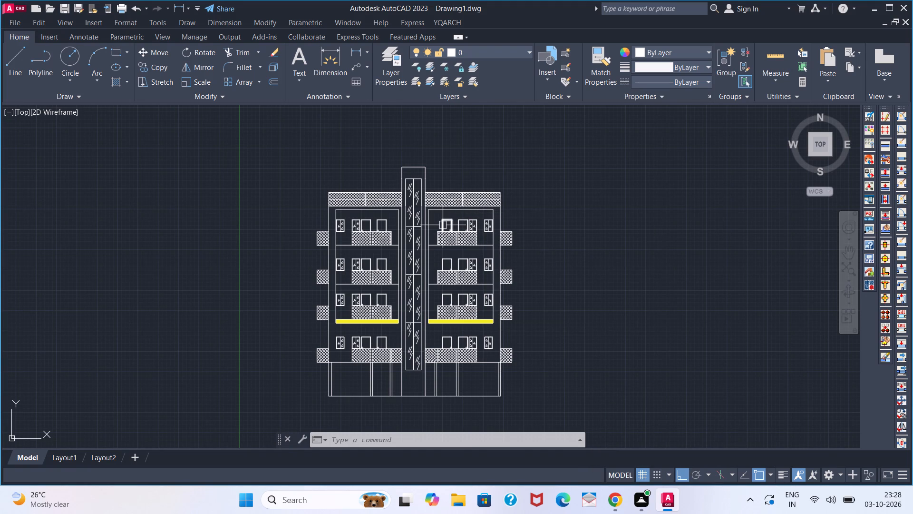
{"action": "scroll", "coordinate": [440, 225], "scroll_direction": "up", "scroll_amount": 2}
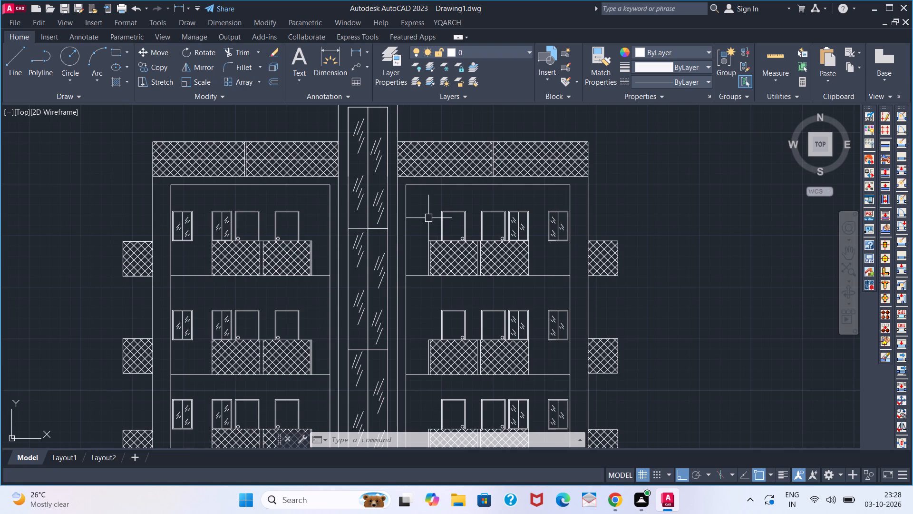
{"action": "scroll", "coordinate": [419, 217], "scroll_direction": "down", "scroll_amount": 1}
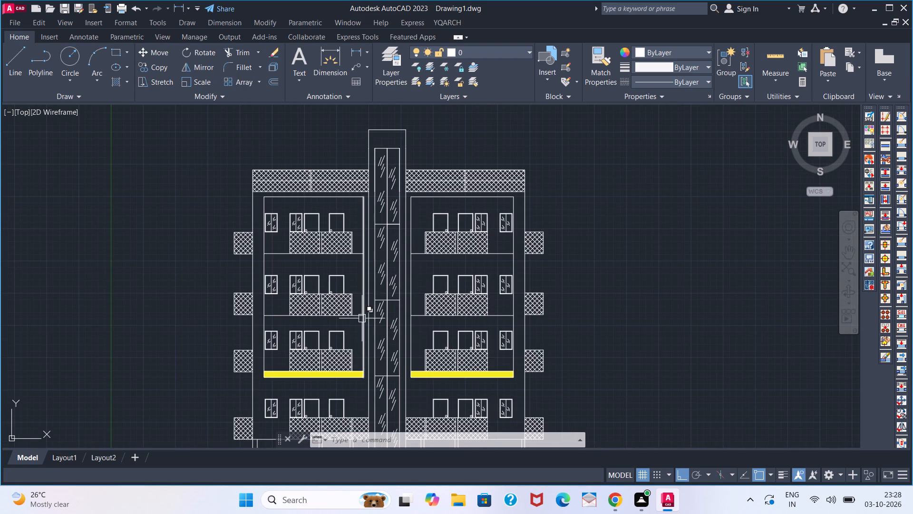
Examine the elevation from the roof parapets down to the unhatched ground floor.
{"action": "middle_click_drag", "start_coordinate": [392, 281], "coordinate": [426, 240]}
{"action": "scroll", "coordinate": [377, 287], "scroll_direction": "down", "scroll_amount": 2}
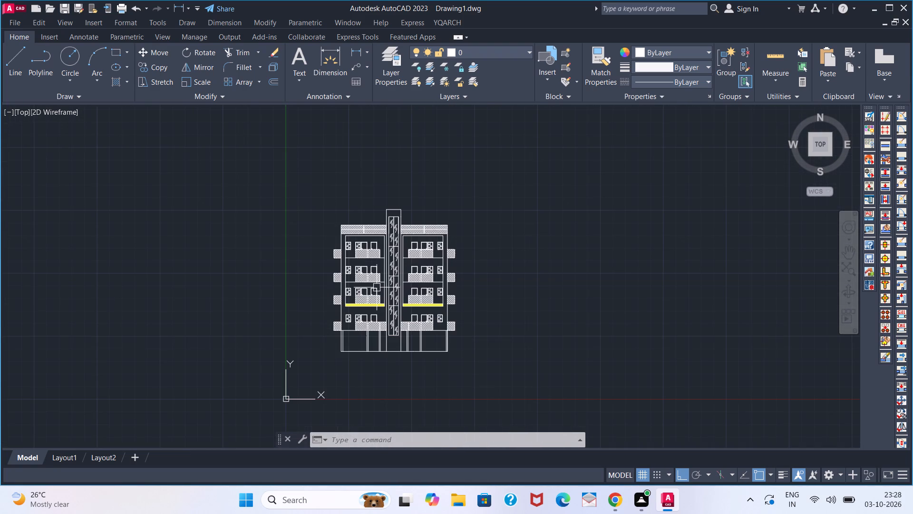
{"action": "scroll", "coordinate": [378, 284], "scroll_direction": "up", "scroll_amount": 1}
{"action": "middle_click_drag", "start_coordinate": [378, 283], "coordinate": [327, 290]}
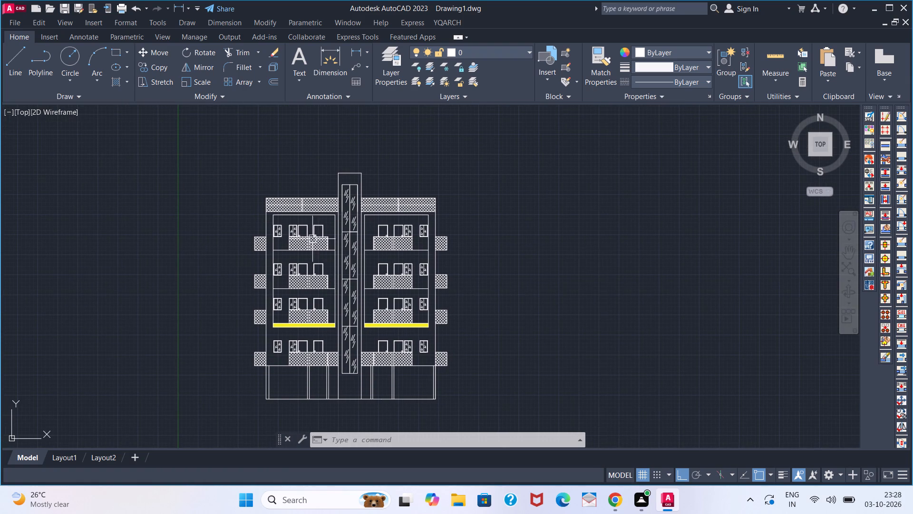
{"action": "scroll", "coordinate": [285, 224], "scroll_direction": "up", "scroll_amount": 1}
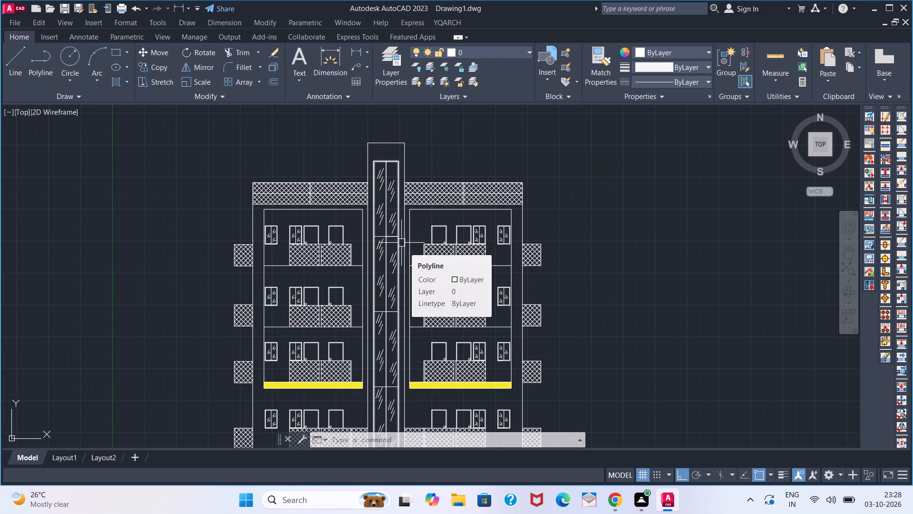
{"action": "scroll", "coordinate": [407, 237], "scroll_direction": "down", "scroll_amount": 1}
{"action": "middle_click_drag", "start_coordinate": [407, 237], "coordinate": [426, 183]}
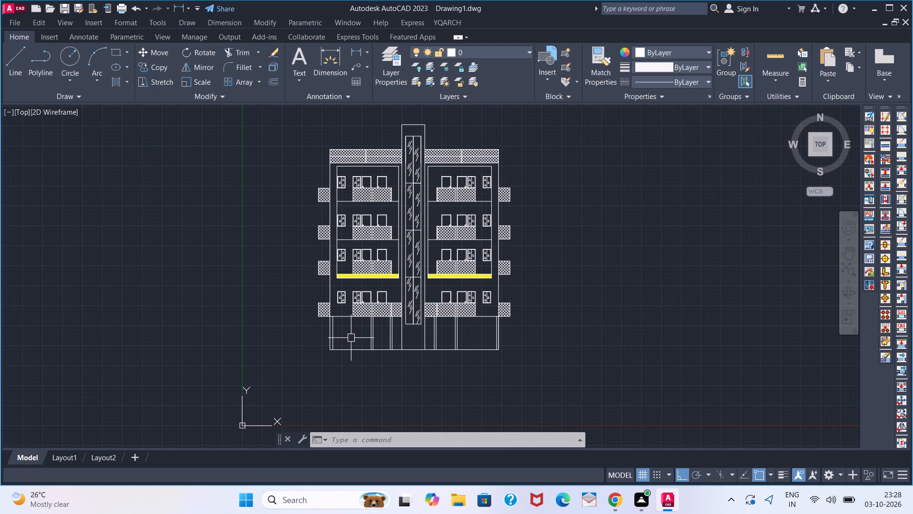
Fill the six ground-floor wall panels on both sides of the shaft with the BRSTONE hatch in grey 99,100,102 at scale 50.
{"action": "left_click", "coordinate": [118, 80]}
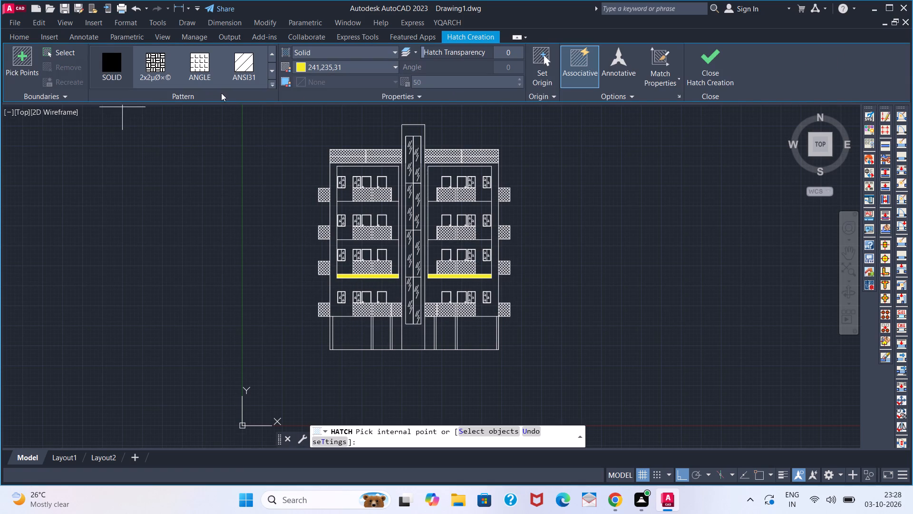
{"action": "left_click", "coordinate": [273, 84]}
{"action": "scroll", "coordinate": [204, 105], "scroll_direction": "down", "scroll_amount": 4}
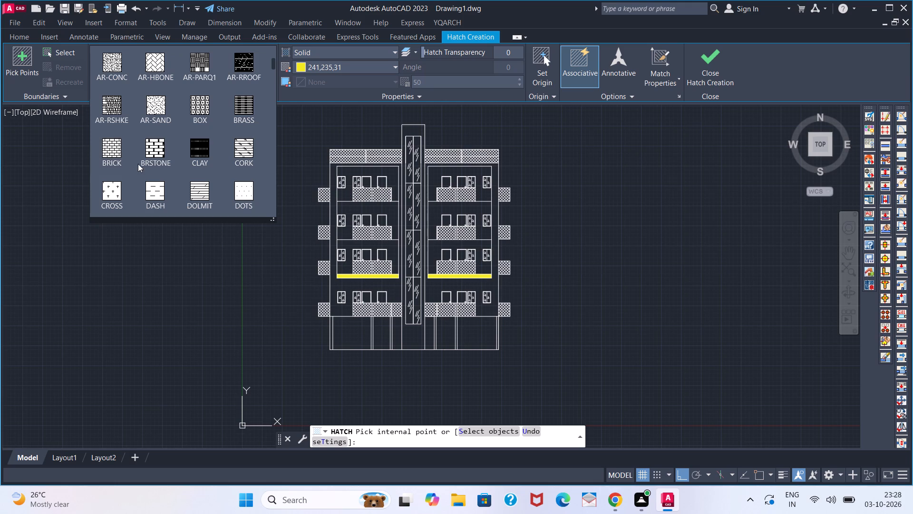
{"action": "scroll", "coordinate": [201, 165], "scroll_direction": "down", "scroll_amount": 1}
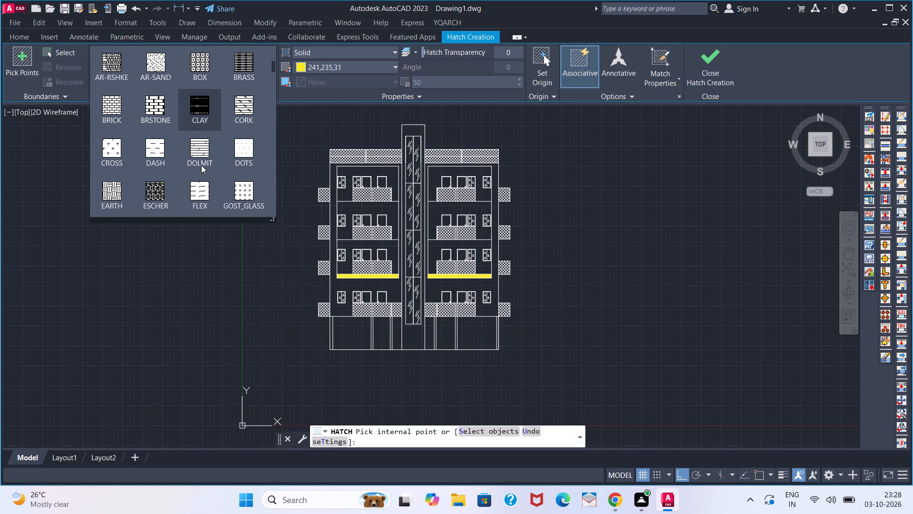
{"action": "scroll", "coordinate": [201, 165], "scroll_direction": "down", "scroll_amount": 1}
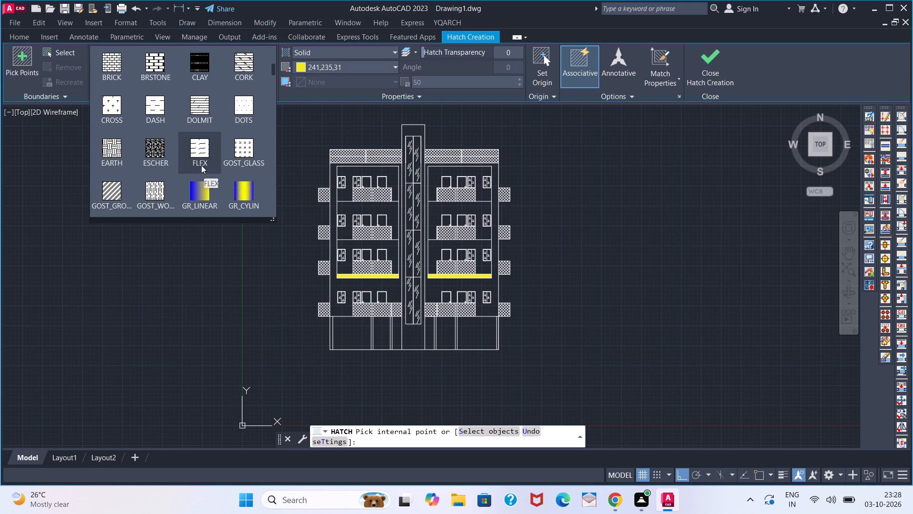
{"action": "scroll", "coordinate": [125, 153], "scroll_direction": "up", "scroll_amount": 1}
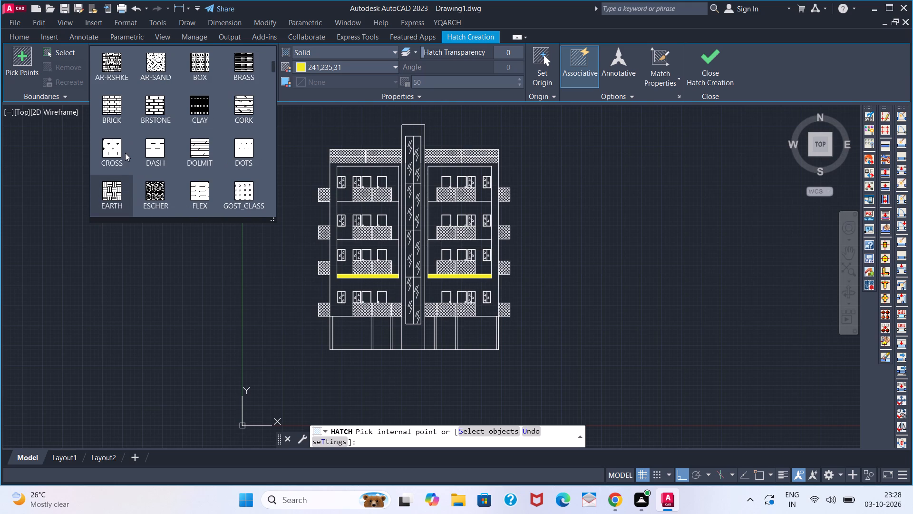
{"action": "scroll", "coordinate": [125, 153], "scroll_direction": "up", "scroll_amount": 2}
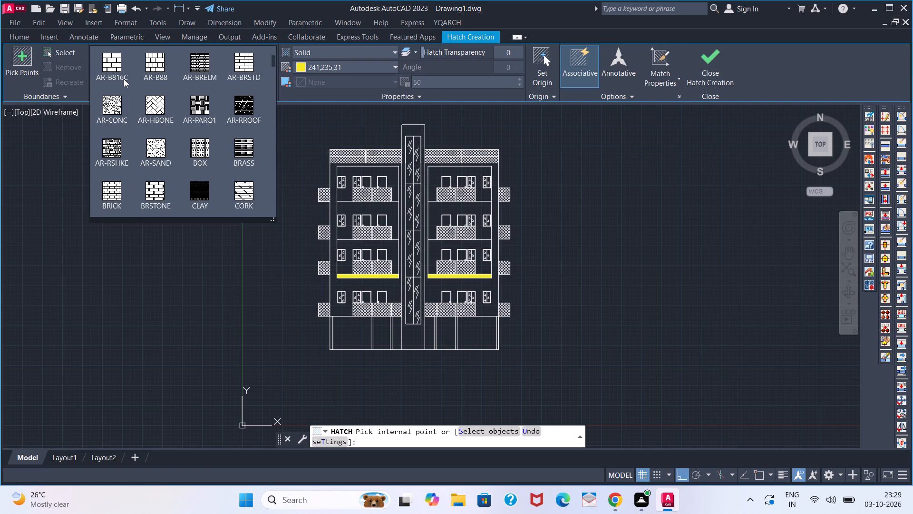
{"action": "scroll", "coordinate": [124, 79], "scroll_direction": "up", "scroll_amount": 1}
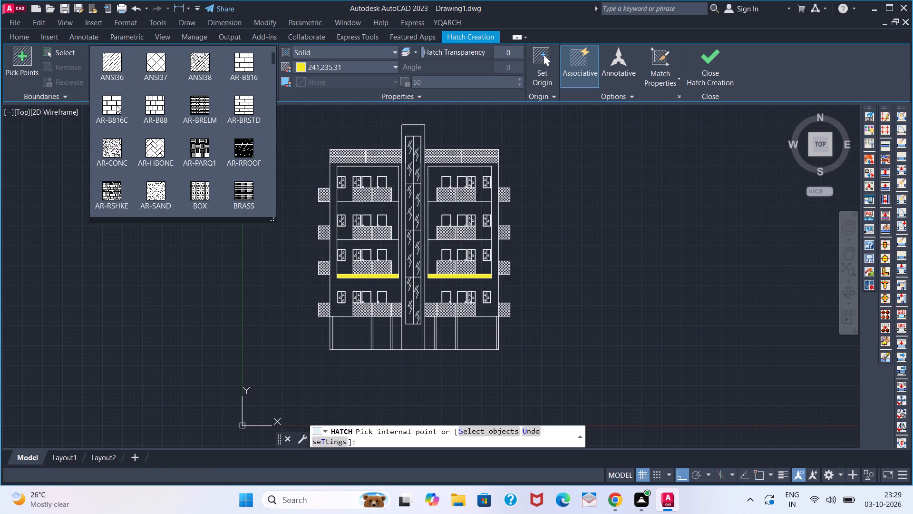
{"action": "scroll", "coordinate": [116, 105], "scroll_direction": "up", "scroll_amount": 1}
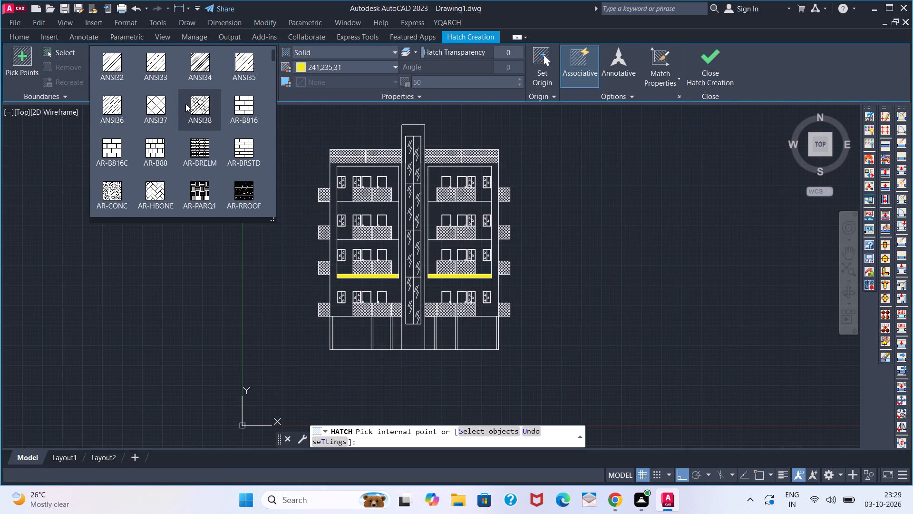
{"action": "middle_click_drag", "start_coordinate": [207, 145], "coordinate": [213, 131]}
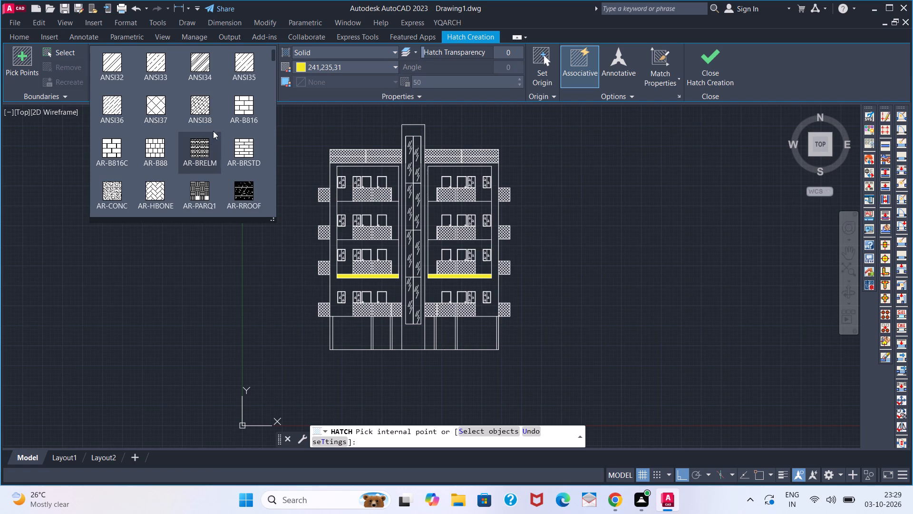
{"action": "middle_click_drag", "start_coordinate": [213, 131], "coordinate": [215, 125]}
{"action": "scroll", "coordinate": [224, 140], "scroll_direction": "down", "scroll_amount": 1}
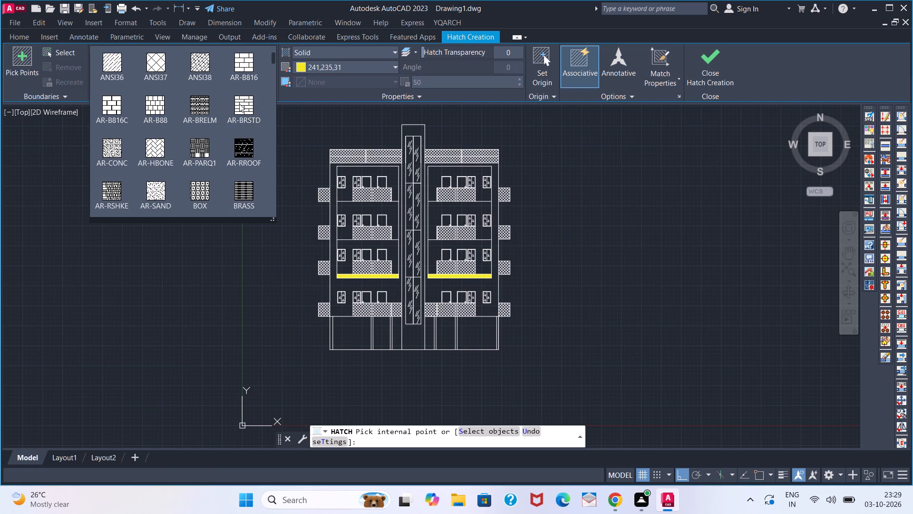
{"action": "scroll", "coordinate": [239, 101], "scroll_direction": "up", "scroll_amount": 1}
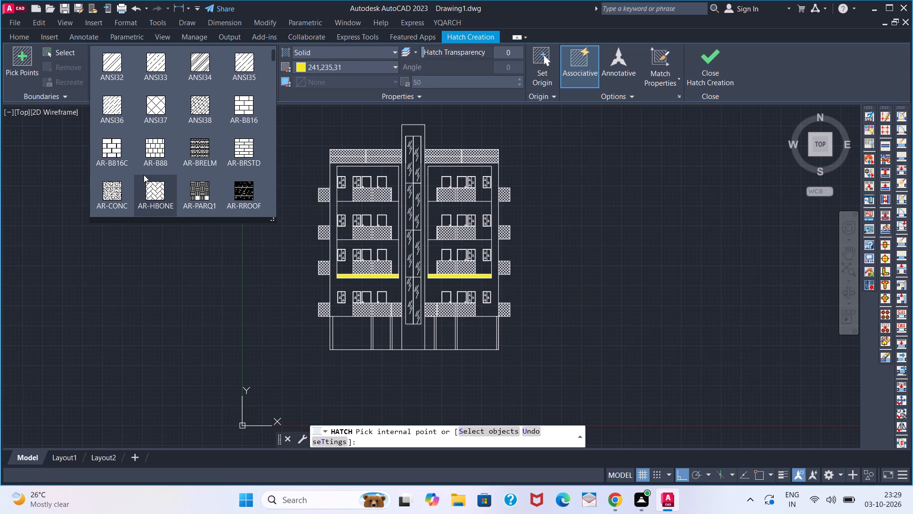
{"action": "scroll", "coordinate": [165, 167], "scroll_direction": "down", "scroll_amount": 1}
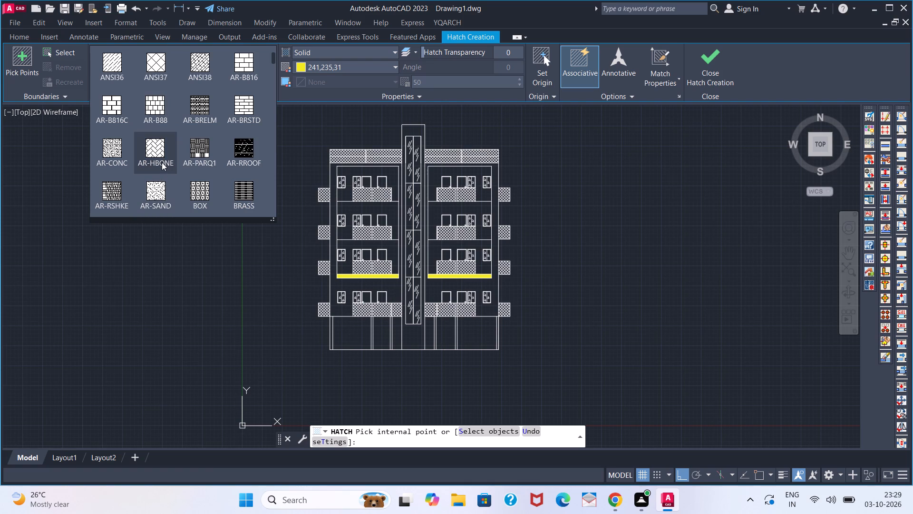
{"action": "scroll", "coordinate": [163, 163], "scroll_direction": "down", "scroll_amount": 1}
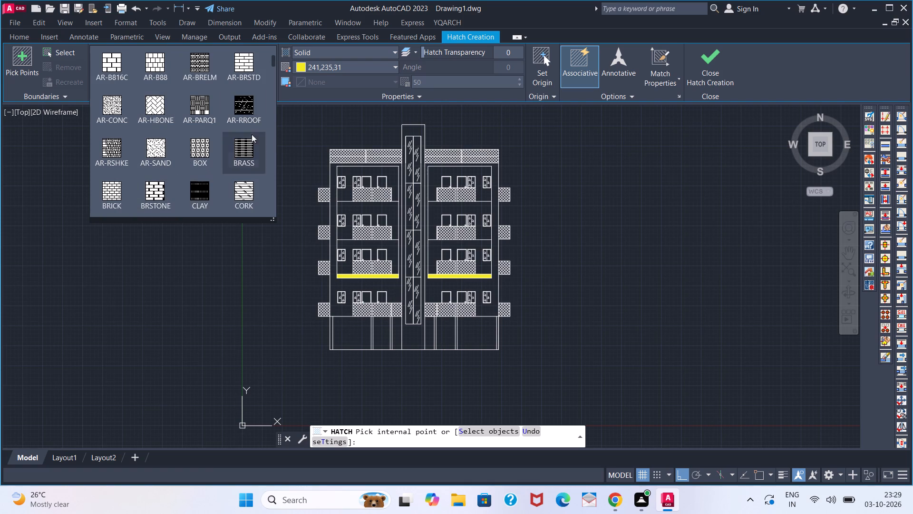
{"action": "left_click", "coordinate": [158, 188]}
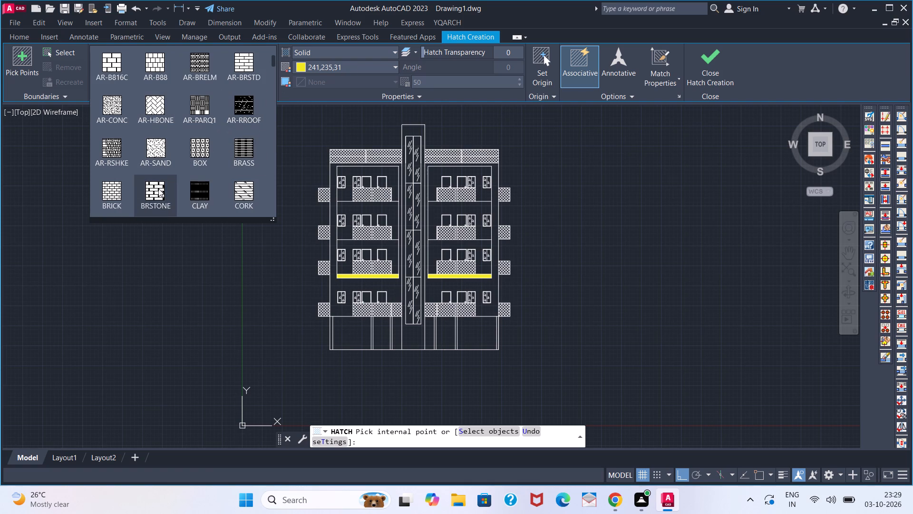
{"action": "left_click", "coordinate": [318, 67]}
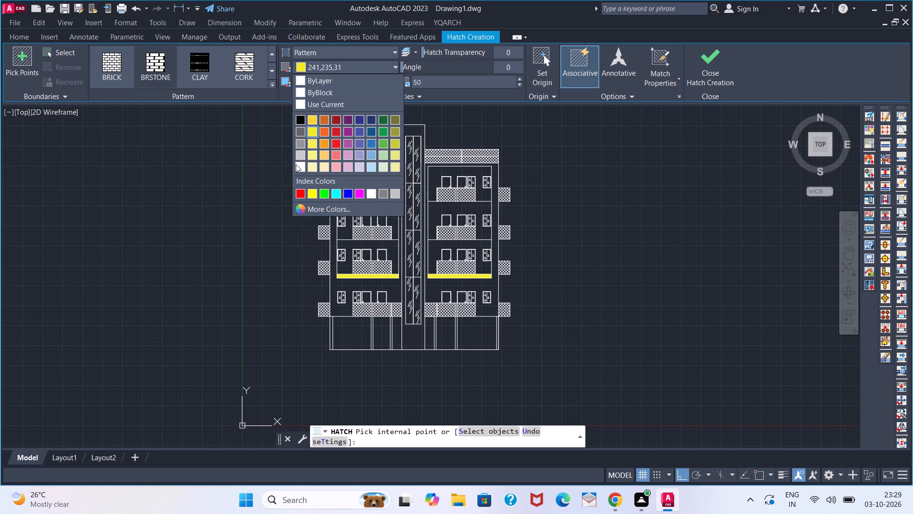
{"action": "left_click", "coordinate": [301, 133]}
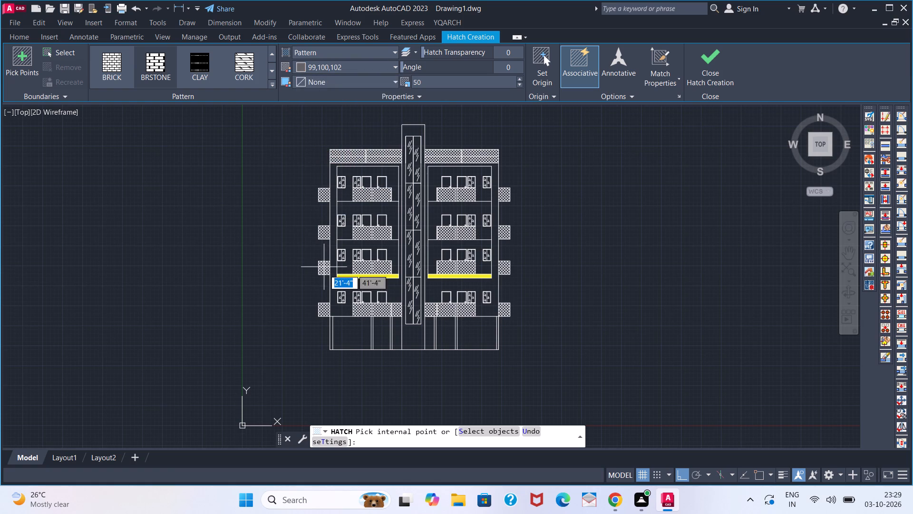
{"action": "left_click", "coordinate": [352, 327]}
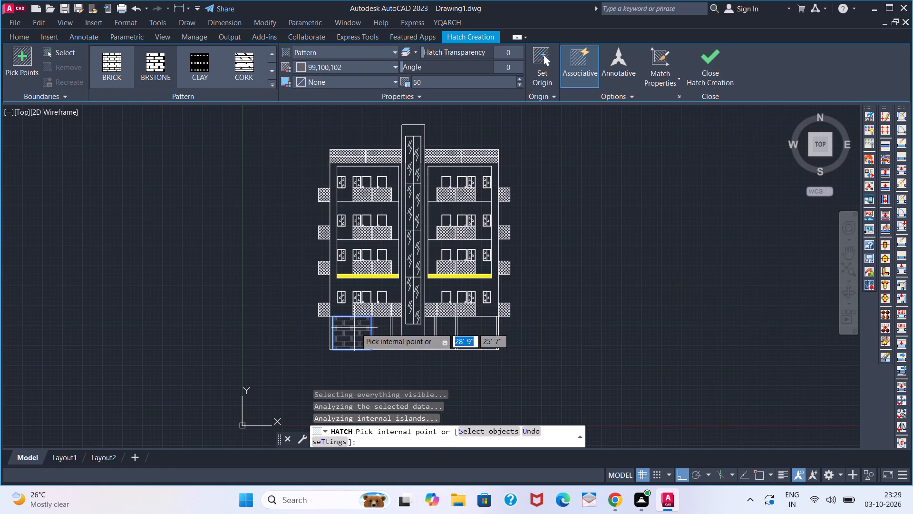
{"action": "scroll", "coordinate": [396, 336], "scroll_direction": "up", "scroll_amount": 2}
{"action": "left_click", "coordinate": [361, 335]}
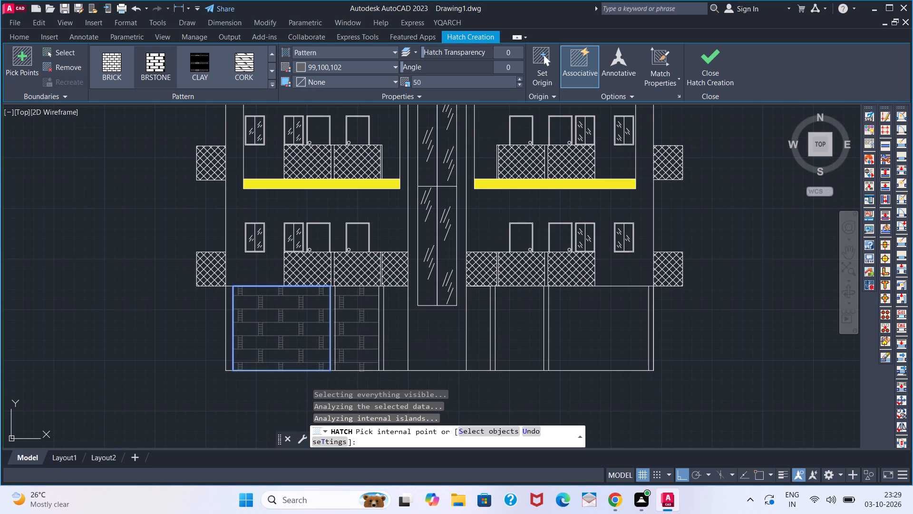
{"action": "left_click", "coordinate": [391, 332]}
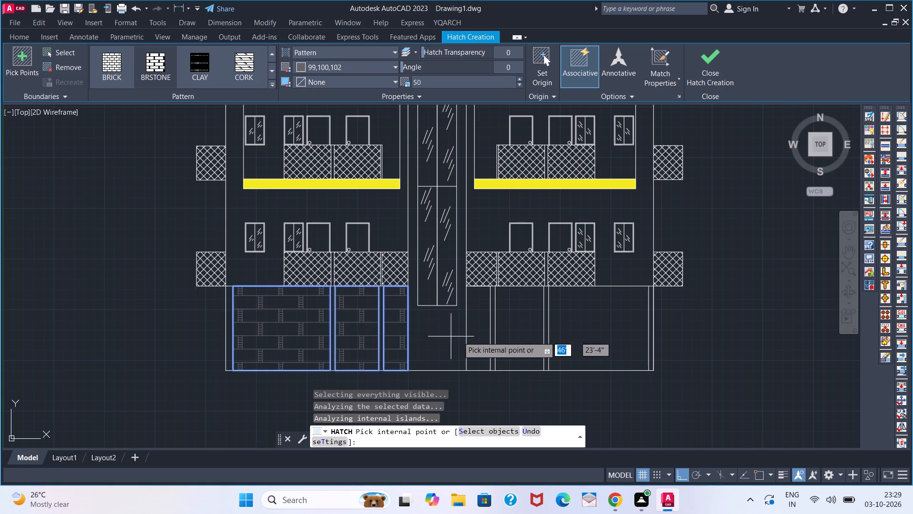
{"action": "left_click", "coordinate": [470, 337]}
{"action": "left_click", "coordinate": [509, 335]}
{"action": "left_click", "coordinate": [586, 335]}
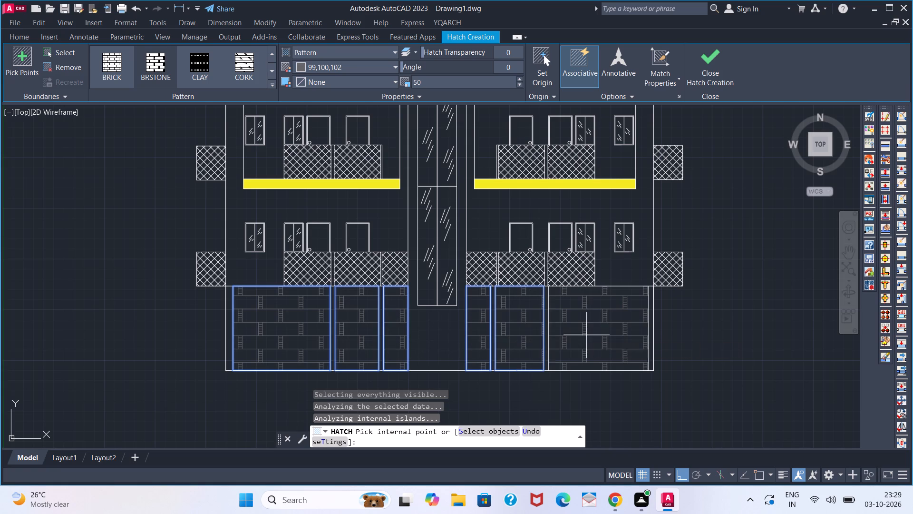
{"action": "left_click", "coordinate": [713, 62]}
Examine the whole elevation, including the stone-hatched ground floor, the shaft and the upper floors of both wings.
{"action": "scroll", "coordinate": [622, 147], "scroll_direction": "down", "scroll_amount": 3}
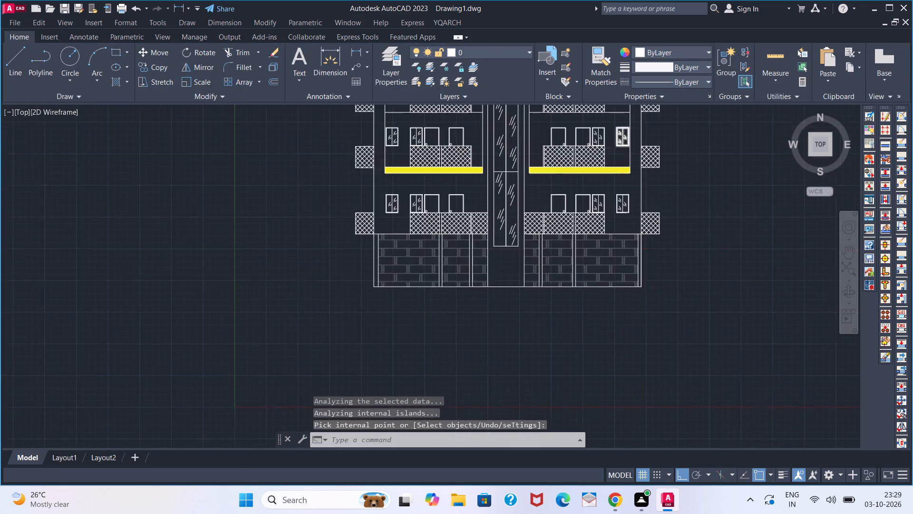
{"action": "middle_click_drag", "start_coordinate": [598, 188], "coordinate": [511, 267]}
{"action": "scroll", "coordinate": [508, 248], "scroll_direction": "up", "scroll_amount": 1}
{"action": "middle_click_drag", "start_coordinate": [502, 227], "coordinate": [500, 244]}
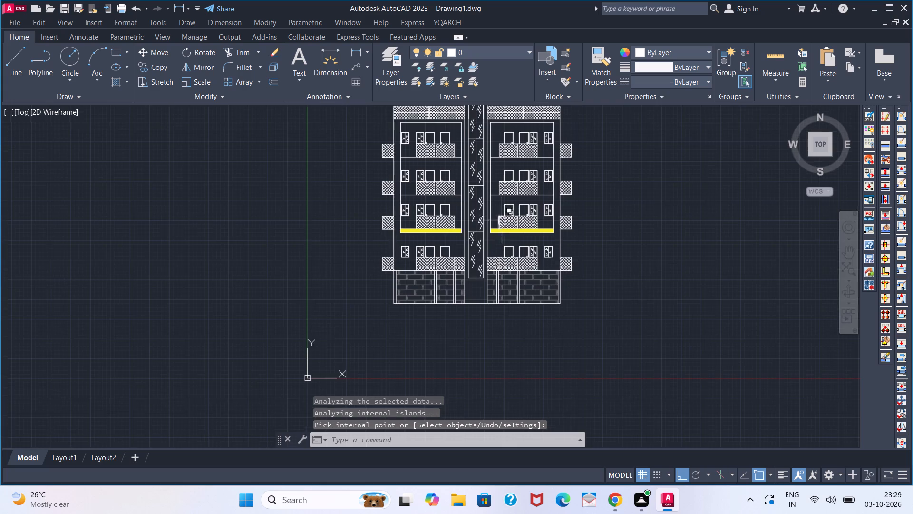
{"action": "middle_click_drag", "start_coordinate": [500, 244], "coordinate": [491, 273]}
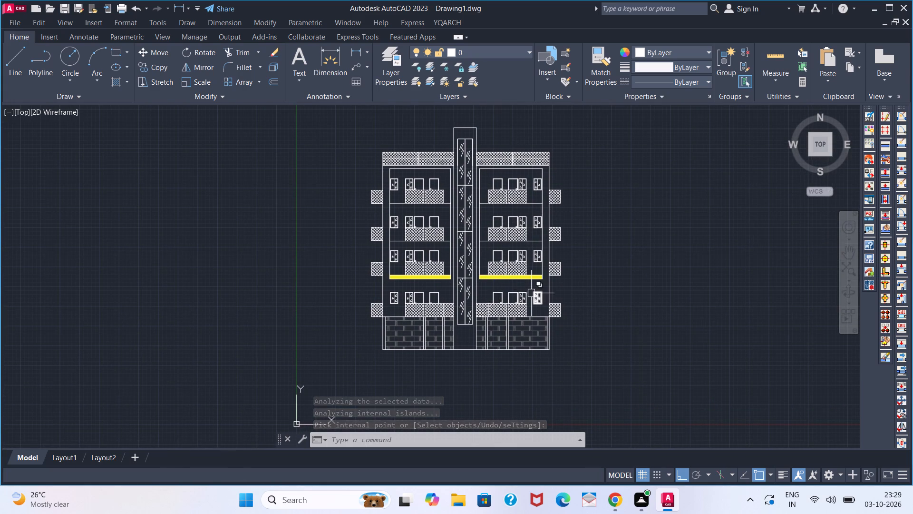
{"action": "scroll", "coordinate": [531, 293], "scroll_direction": "up", "scroll_amount": 1}
{"action": "scroll", "coordinate": [509, 291], "scroll_direction": "down", "scroll_amount": 1}
{"action": "middle_click_drag", "start_coordinate": [483, 289], "coordinate": [440, 320]}
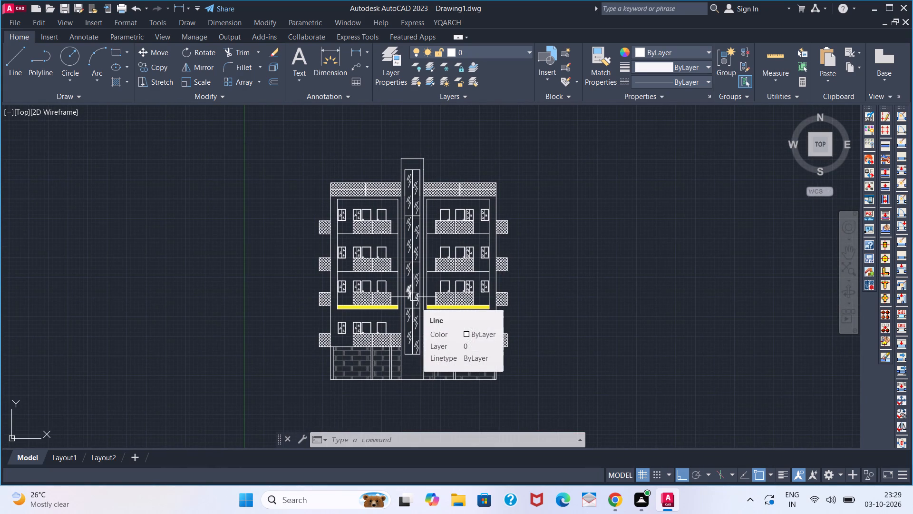
{"action": "scroll", "coordinate": [419, 286], "scroll_direction": "up", "scroll_amount": 1}
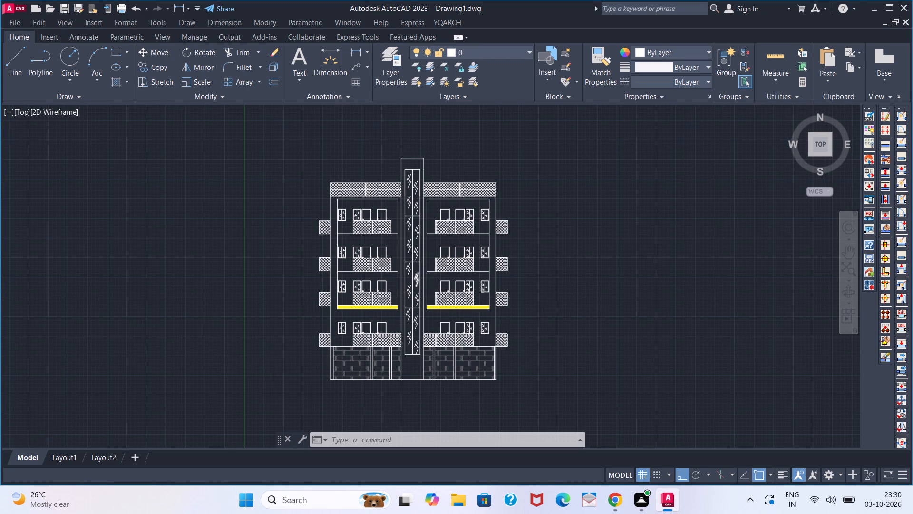
{"action": "scroll", "coordinate": [419, 285], "scroll_direction": "down", "scroll_amount": 1}
{"action": "scroll", "coordinate": [377, 347], "scroll_direction": "up", "scroll_amount": 1}
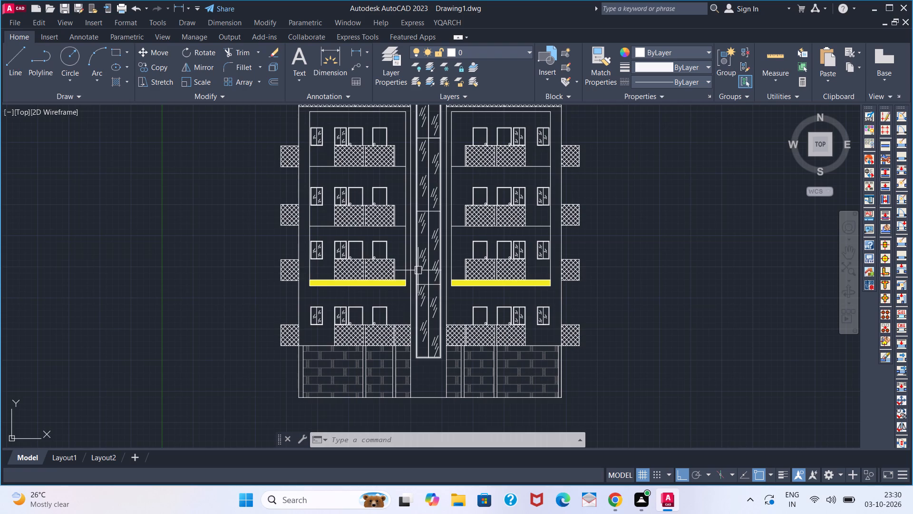
{"action": "scroll", "coordinate": [415, 271], "scroll_direction": "down", "scroll_amount": 1}
{"action": "middle_click_drag", "start_coordinate": [412, 274], "coordinate": [363, 304]}
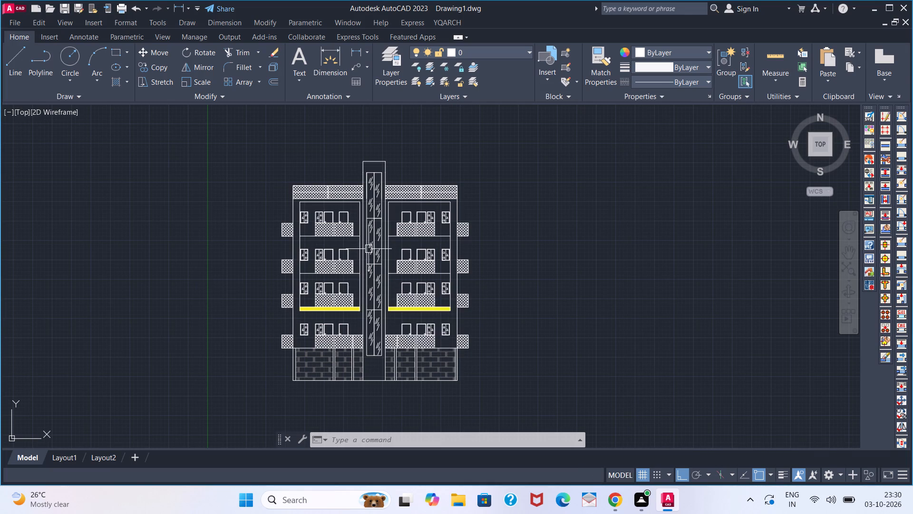
{"action": "scroll", "coordinate": [369, 249], "scroll_direction": "down", "scroll_amount": 2}
{"action": "scroll", "coordinate": [369, 249], "scroll_direction": "up", "scroll_amount": 2}
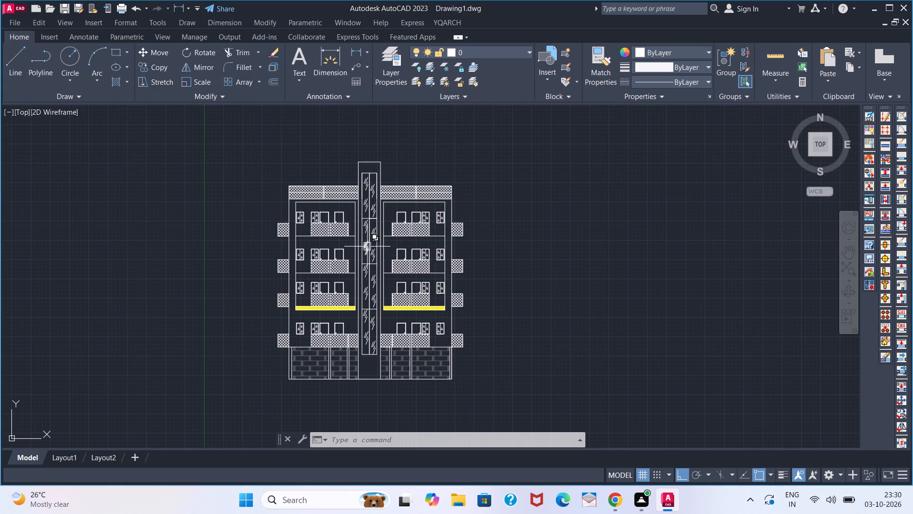
{"action": "scroll", "coordinate": [364, 243], "scroll_direction": "down", "scroll_amount": 1}
{"action": "scroll", "coordinate": [363, 242], "scroll_direction": "up", "scroll_amount": 1}
{"action": "scroll", "coordinate": [362, 241], "scroll_direction": "down", "scroll_amount": 1}
{"action": "scroll", "coordinate": [364, 245], "scroll_direction": "up", "scroll_amount": 1}
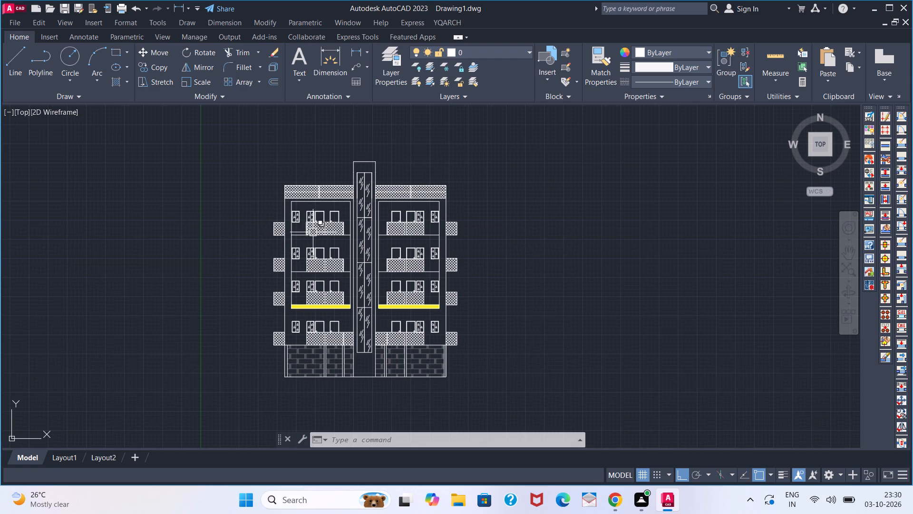
{"action": "scroll", "coordinate": [314, 227], "scroll_direction": "down", "scroll_amount": 1}
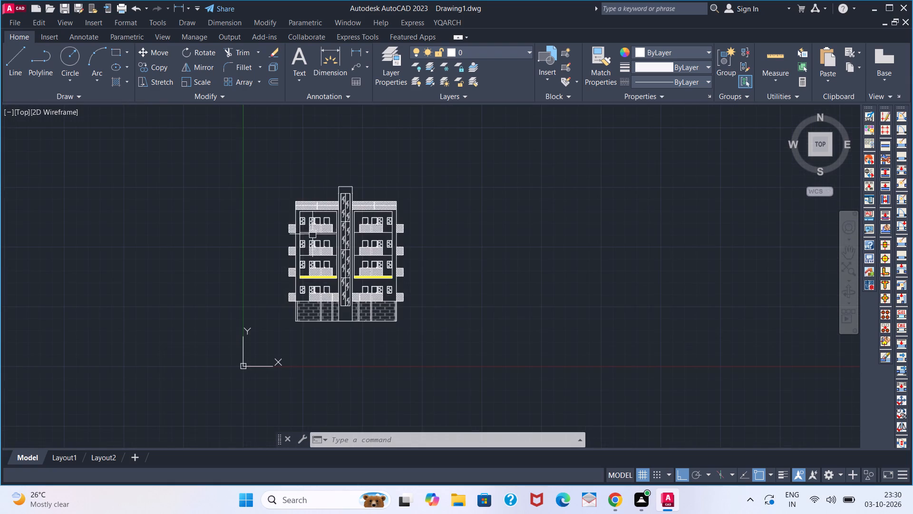
{"action": "scroll", "coordinate": [312, 251], "scroll_direction": "up", "scroll_amount": 2}
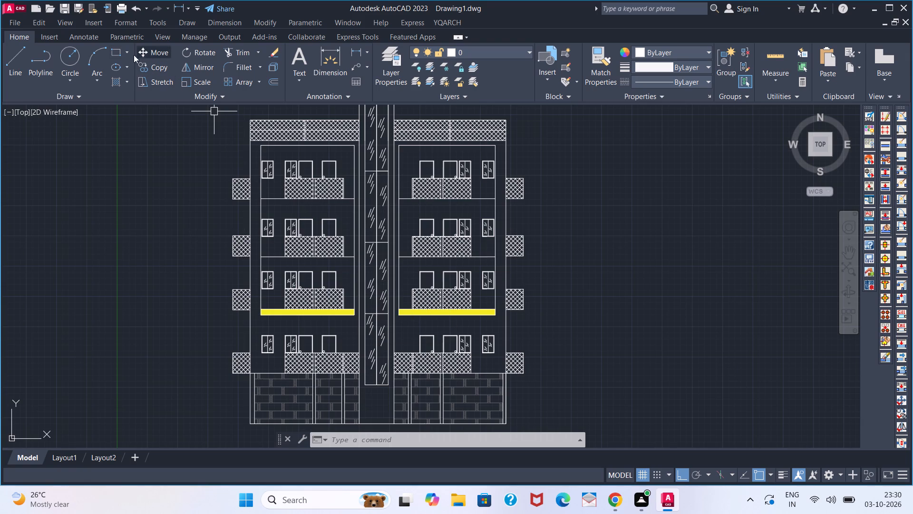
Fill the shaft's surround between the two wings with the BRICK hatch in red 237,31,36 at scale 50.
{"action": "left_click", "coordinate": [118, 80]}
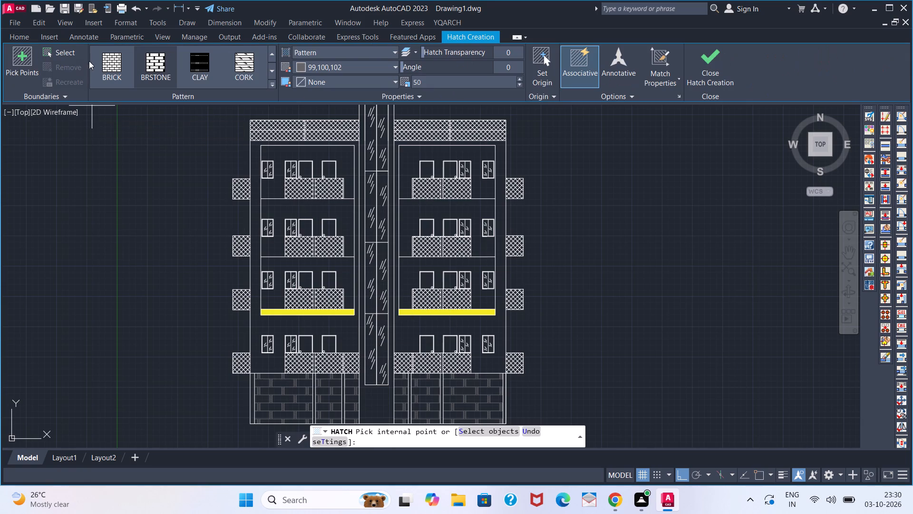
{"action": "left_click", "coordinate": [110, 64]}
{"action": "left_click", "coordinate": [326, 67]}
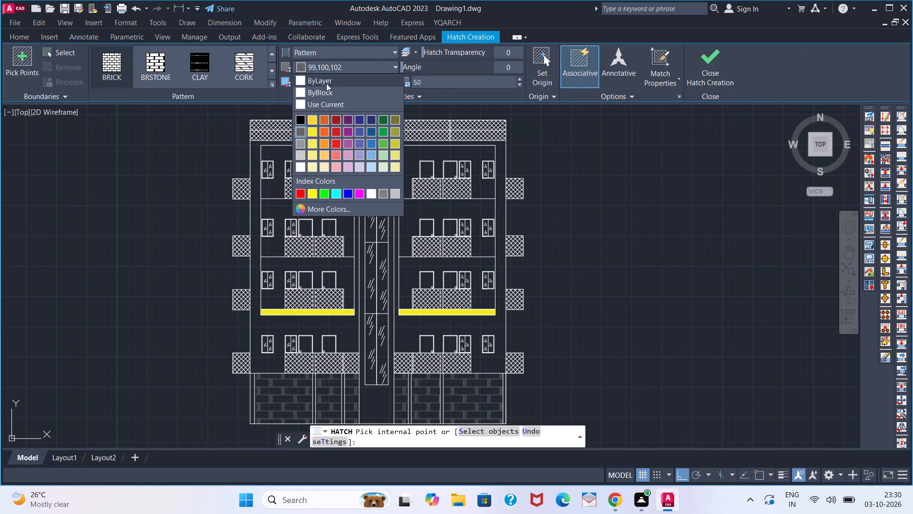
{"action": "left_click", "coordinate": [331, 143]}
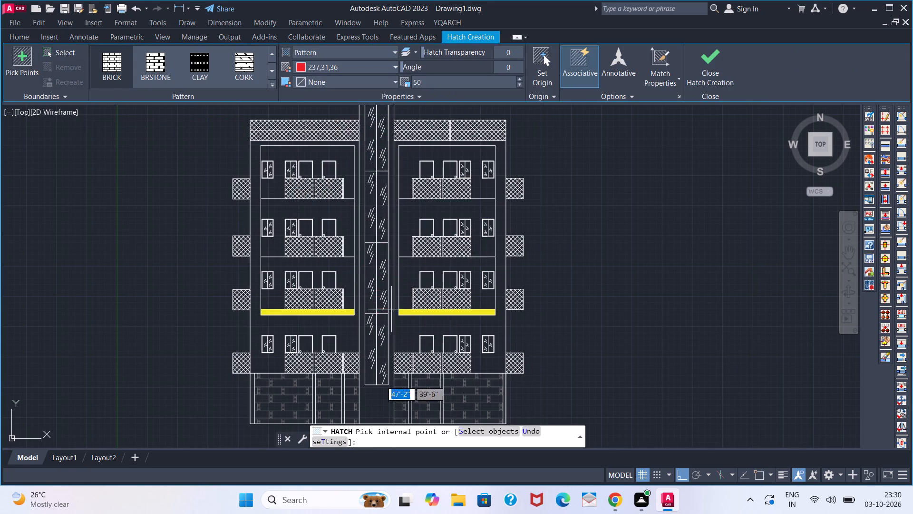
{"action": "left_click", "coordinate": [381, 403]}
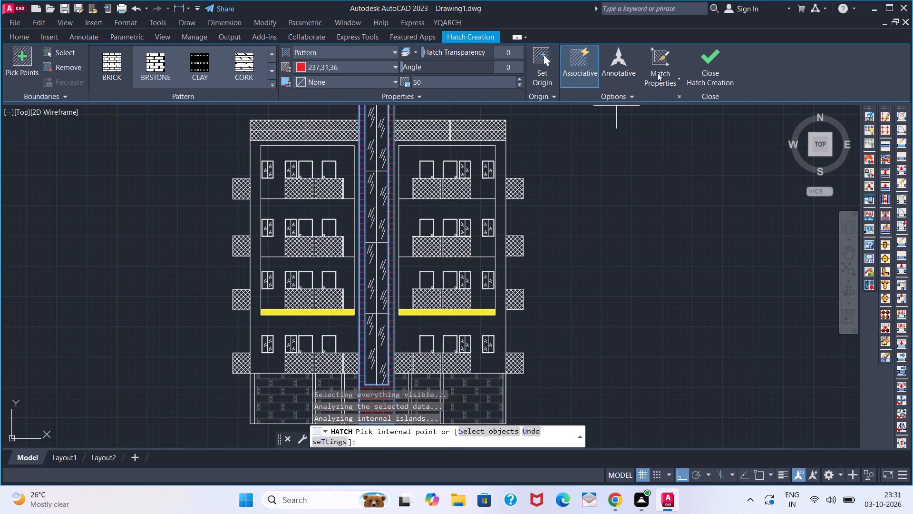
{"action": "left_click", "coordinate": [716, 61]}
{"action": "scroll", "coordinate": [525, 184], "scroll_direction": "down", "scroll_amount": 1}
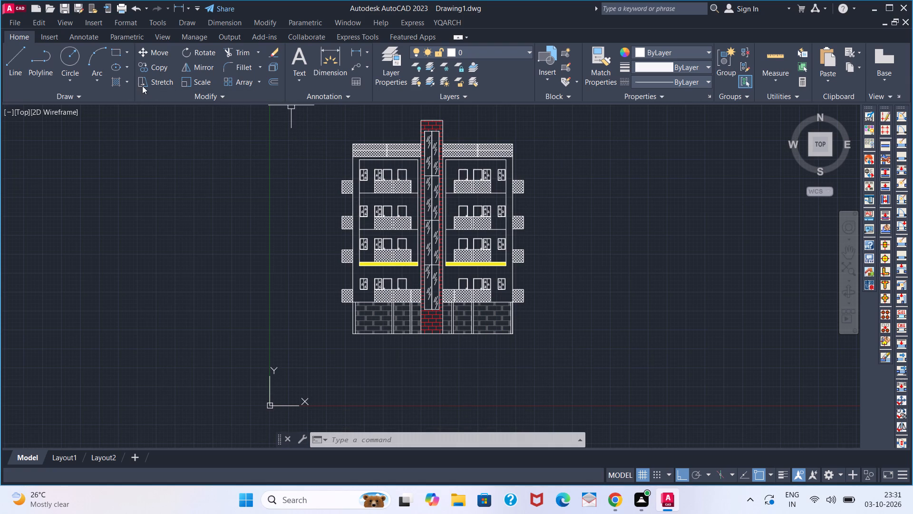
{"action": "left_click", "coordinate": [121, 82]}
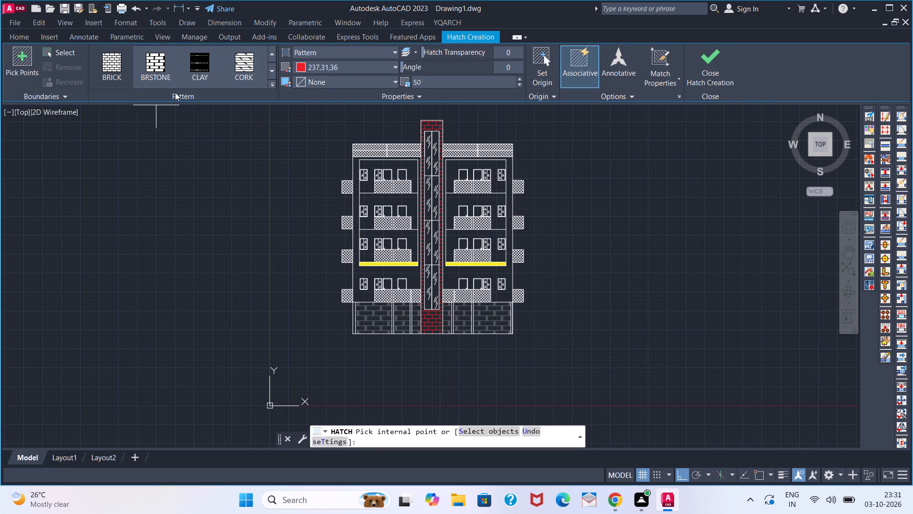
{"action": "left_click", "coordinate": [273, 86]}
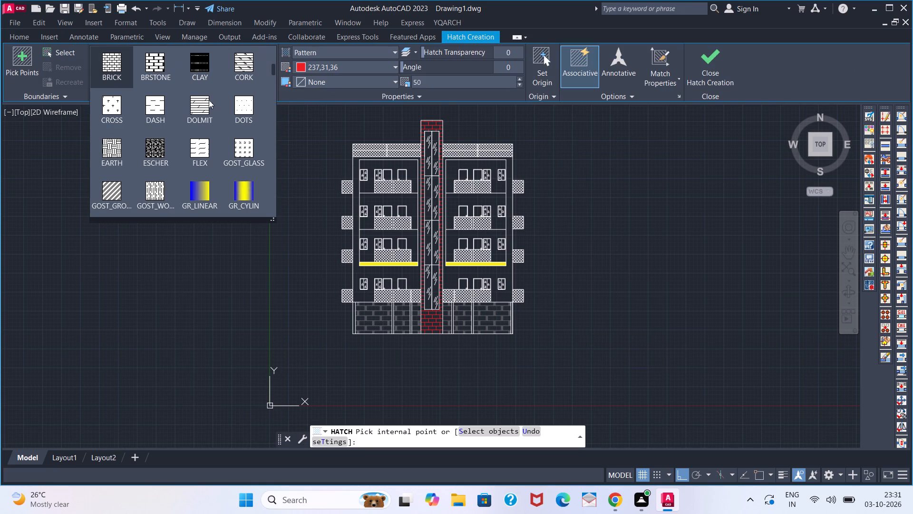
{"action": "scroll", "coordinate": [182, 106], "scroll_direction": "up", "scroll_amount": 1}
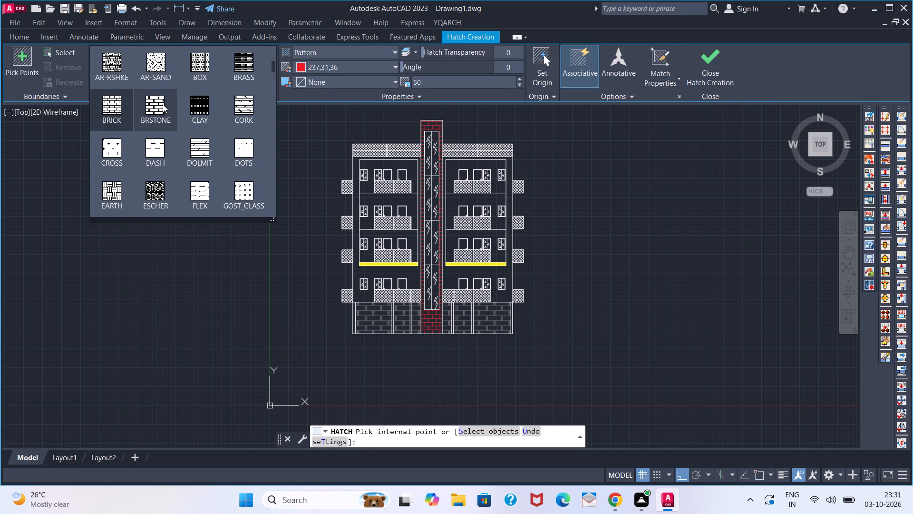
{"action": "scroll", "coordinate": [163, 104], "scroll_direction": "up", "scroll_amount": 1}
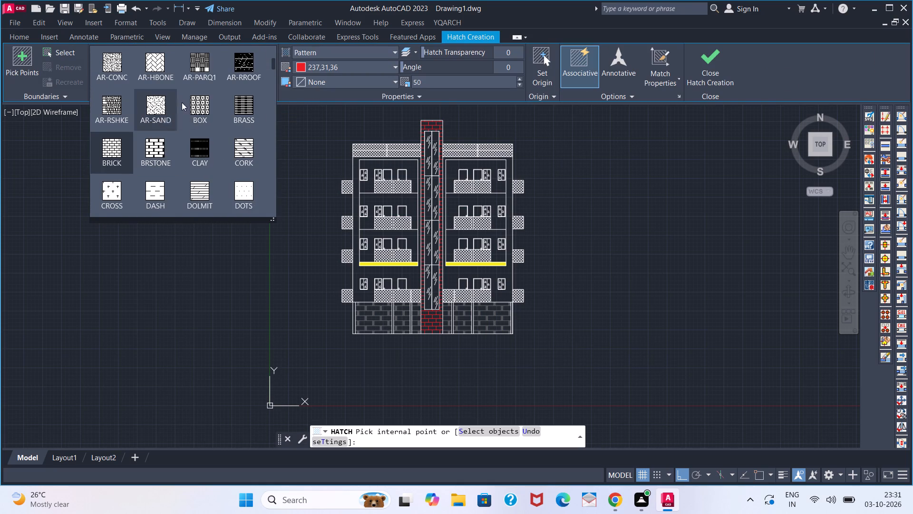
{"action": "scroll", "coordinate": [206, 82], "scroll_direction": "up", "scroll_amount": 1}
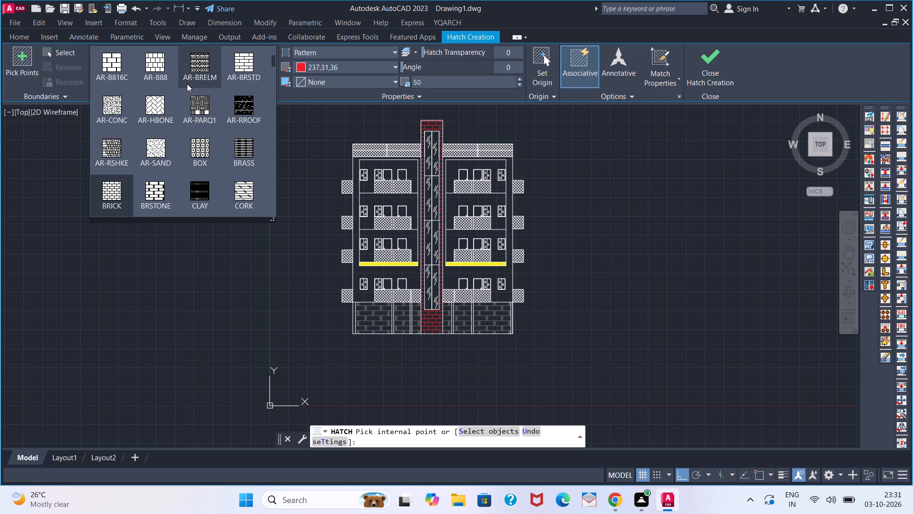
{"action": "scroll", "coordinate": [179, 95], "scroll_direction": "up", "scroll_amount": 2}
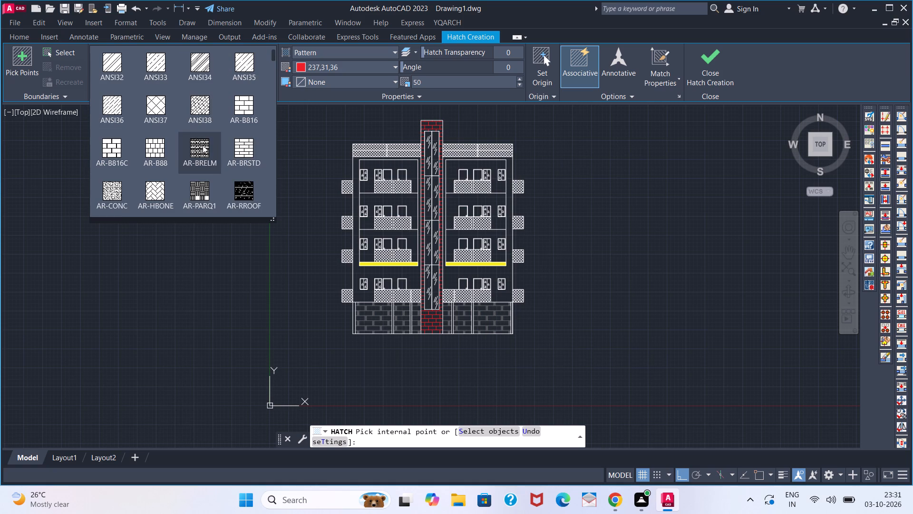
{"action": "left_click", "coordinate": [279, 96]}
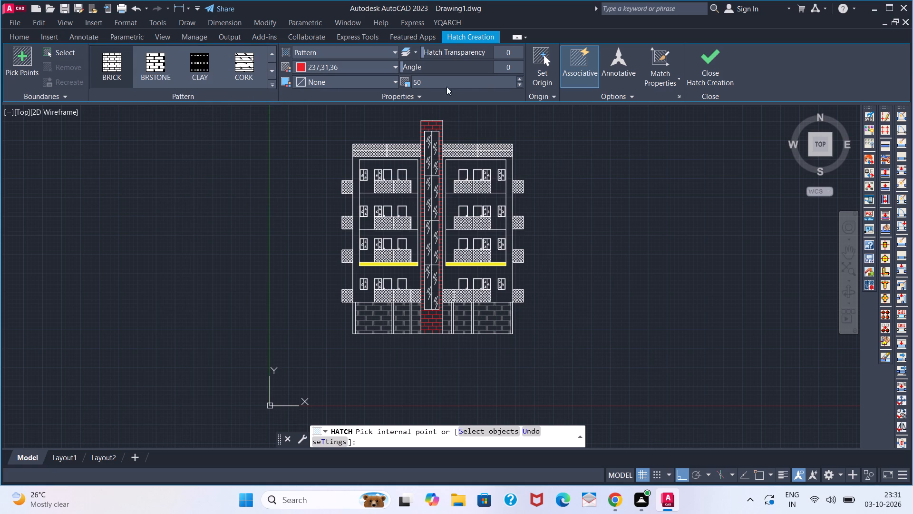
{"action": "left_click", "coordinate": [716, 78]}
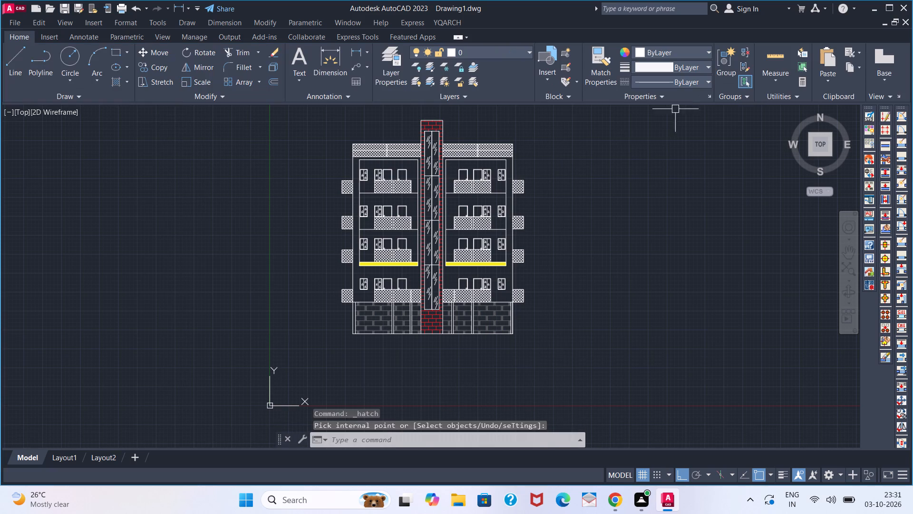
Examine the whole elevation, including the red brick shaft surround, both balconied wings, the yellow bands and the stone-hatched ground floor.
{"action": "scroll", "coordinate": [465, 232], "scroll_direction": "up", "scroll_amount": 1}
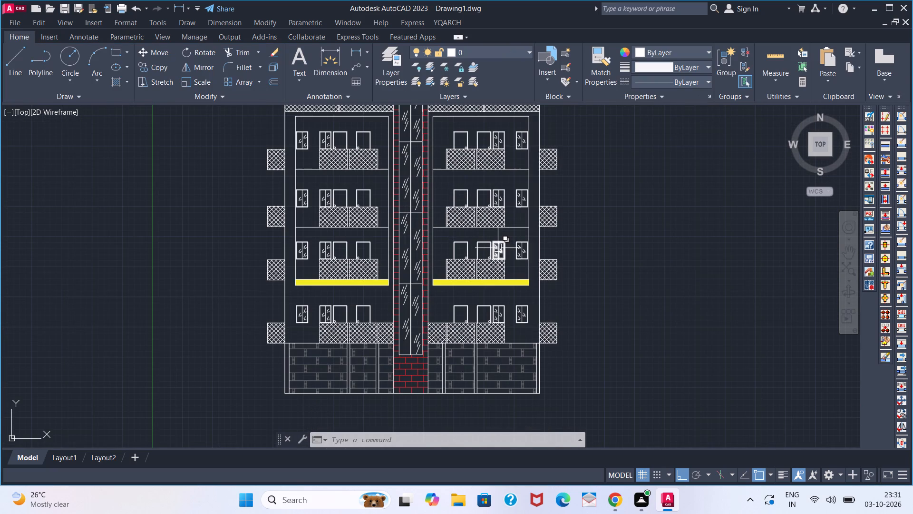
{"action": "scroll", "coordinate": [326, 257], "scroll_direction": "down", "scroll_amount": 1}
{"action": "middle_click_drag", "start_coordinate": [311, 243], "coordinate": [300, 247]}
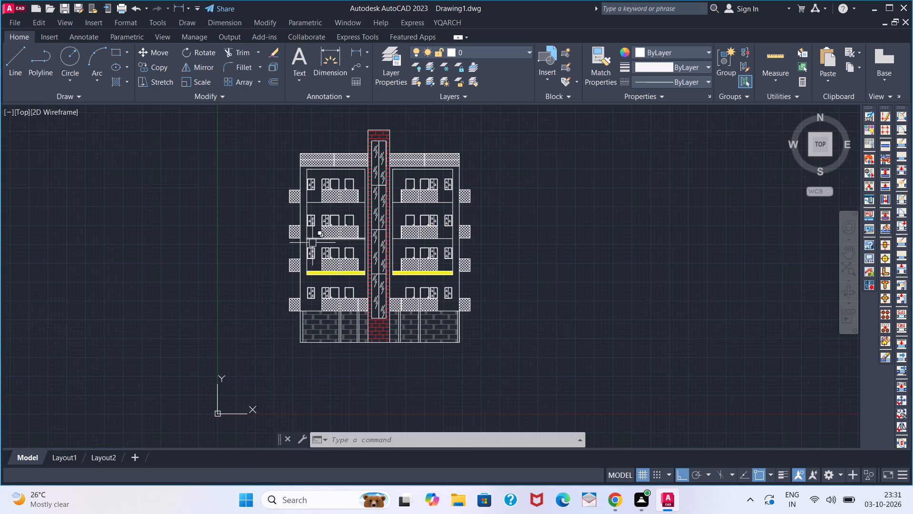
{"action": "middle_click_drag", "start_coordinate": [300, 247], "coordinate": [259, 256]}
{"action": "scroll", "coordinate": [286, 237], "scroll_direction": "up", "scroll_amount": 1}
{"action": "scroll", "coordinate": [286, 235], "scroll_direction": "down", "scroll_amount": 1}
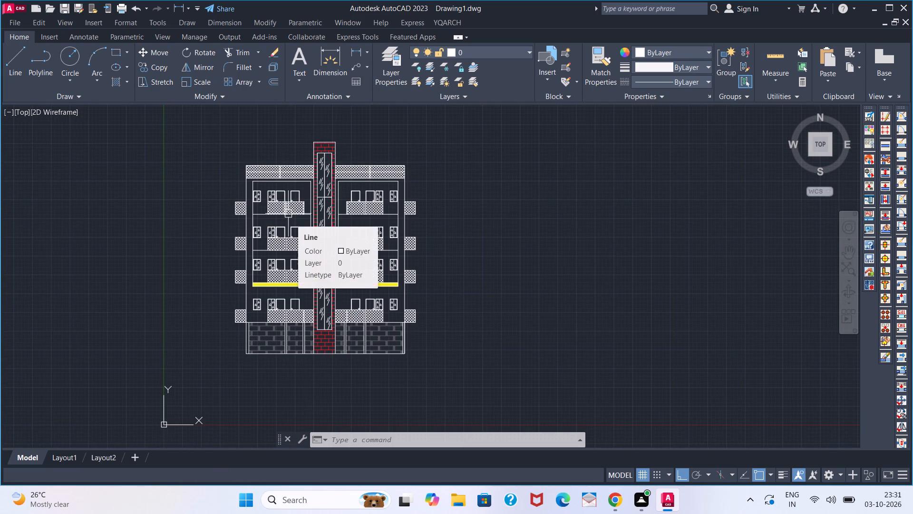
{"action": "middle_click_drag", "start_coordinate": [293, 199], "coordinate": [297, 216]}
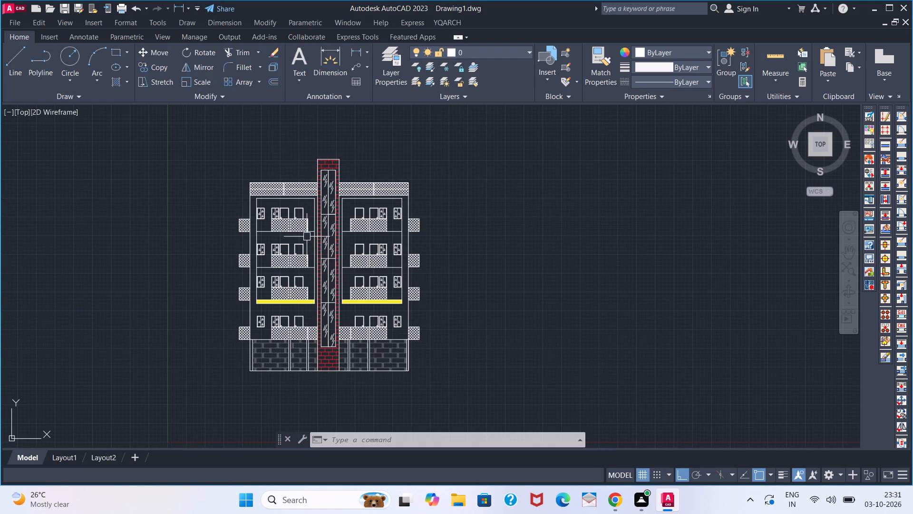
{"action": "middle_click_drag", "start_coordinate": [303, 257], "coordinate": [313, 257]}
{"action": "middle_click", "coordinate": [315, 257]}
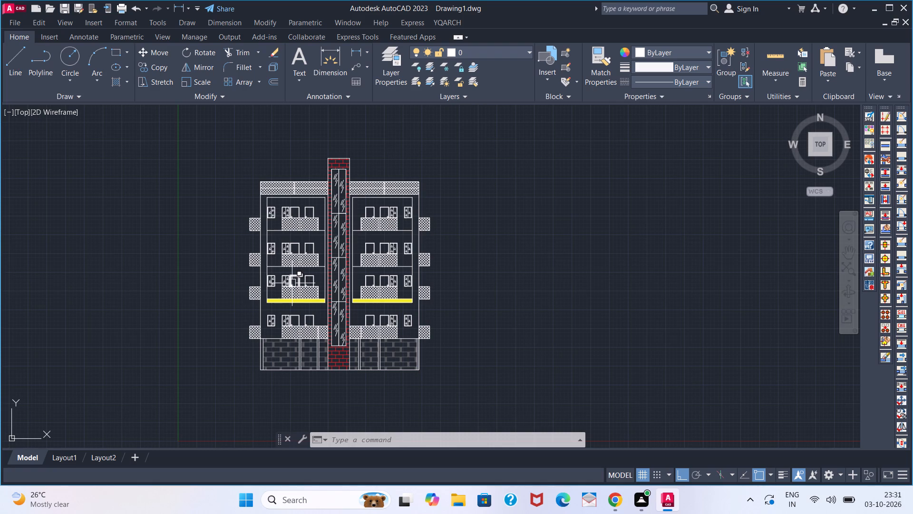
{"action": "scroll", "coordinate": [292, 283], "scroll_direction": "up", "scroll_amount": 1}
{"action": "scroll", "coordinate": [292, 283], "scroll_direction": "down", "scroll_amount": 1}
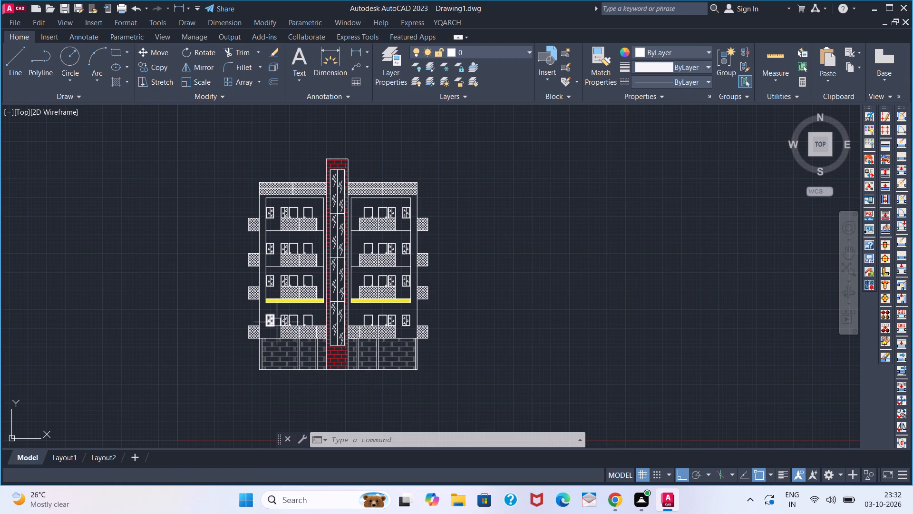
{"action": "scroll", "coordinate": [317, 315], "scroll_direction": "up", "scroll_amount": 1}
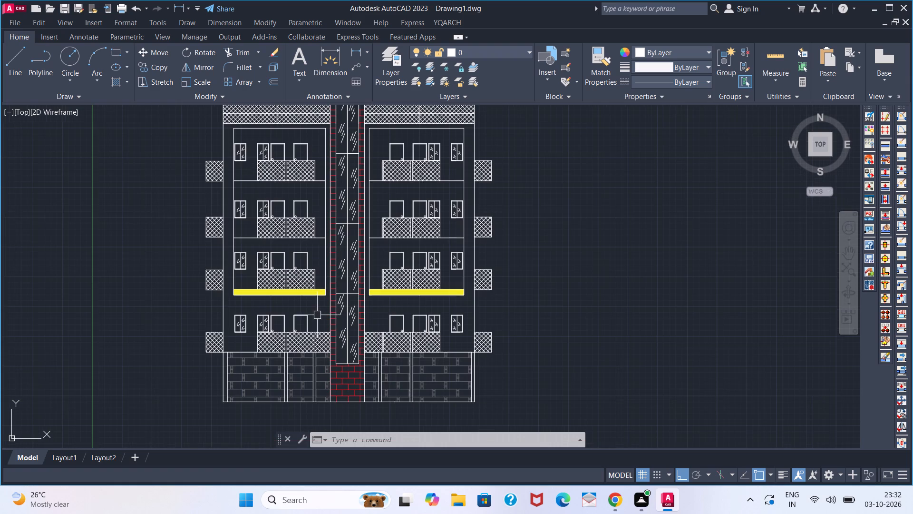
{"action": "scroll", "coordinate": [317, 315], "scroll_direction": "down", "scroll_amount": 1}
{"action": "scroll", "coordinate": [317, 311], "scroll_direction": "up", "scroll_amount": 1}
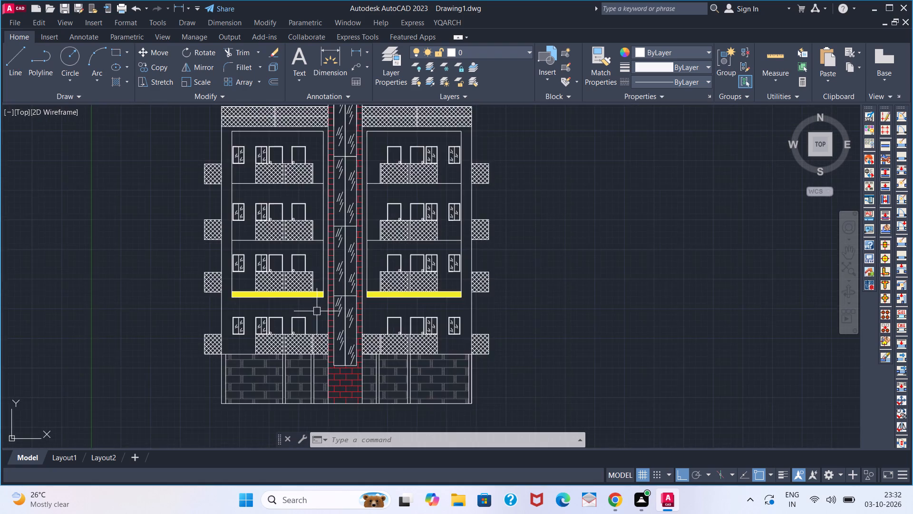
{"action": "scroll", "coordinate": [317, 311], "scroll_direction": "down", "scroll_amount": 1}
{"action": "scroll", "coordinate": [317, 311], "scroll_direction": "up", "scroll_amount": 1}
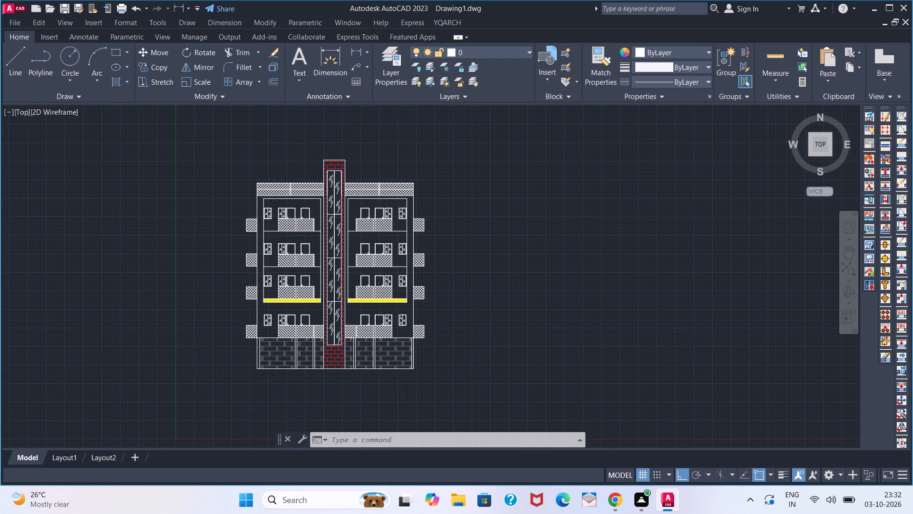
{"action": "scroll", "coordinate": [317, 311], "scroll_direction": "up", "scroll_amount": 3}
{"action": "scroll", "coordinate": [317, 311], "scroll_direction": "down", "scroll_amount": 2}
{"action": "scroll", "coordinate": [317, 311], "scroll_direction": "up", "scroll_amount": 2}
{"action": "scroll", "coordinate": [317, 311], "scroll_direction": "down", "scroll_amount": 2}
{"action": "scroll", "coordinate": [317, 311], "scroll_direction": "up", "scroll_amount": 1}
{"action": "scroll", "coordinate": [317, 311], "scroll_direction": "down", "scroll_amount": 3}
{"action": "scroll", "coordinate": [317, 311], "scroll_direction": "up", "scroll_amount": 2}
{"action": "scroll", "coordinate": [317, 311], "scroll_direction": "down", "scroll_amount": 1}
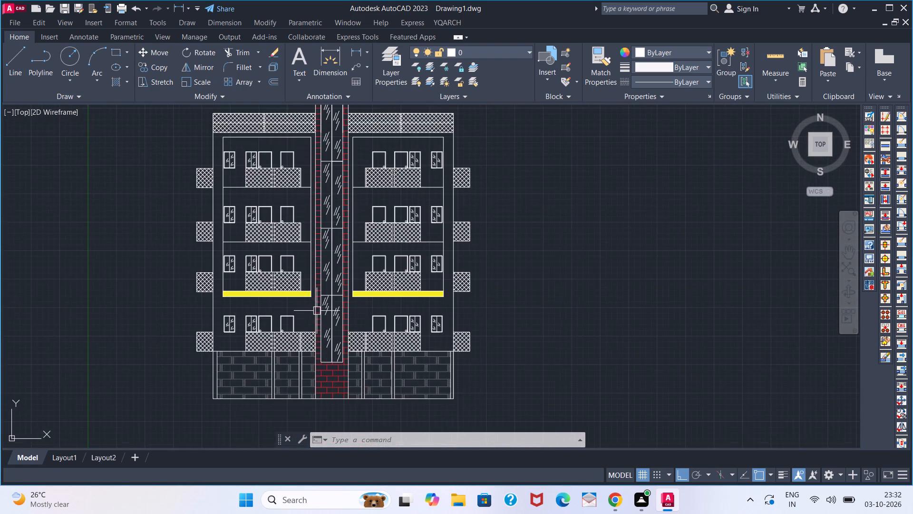
{"action": "scroll", "coordinate": [317, 311], "scroll_direction": "down", "scroll_amount": 1}
{"action": "scroll", "coordinate": [317, 311], "scroll_direction": "up", "scroll_amount": 1}
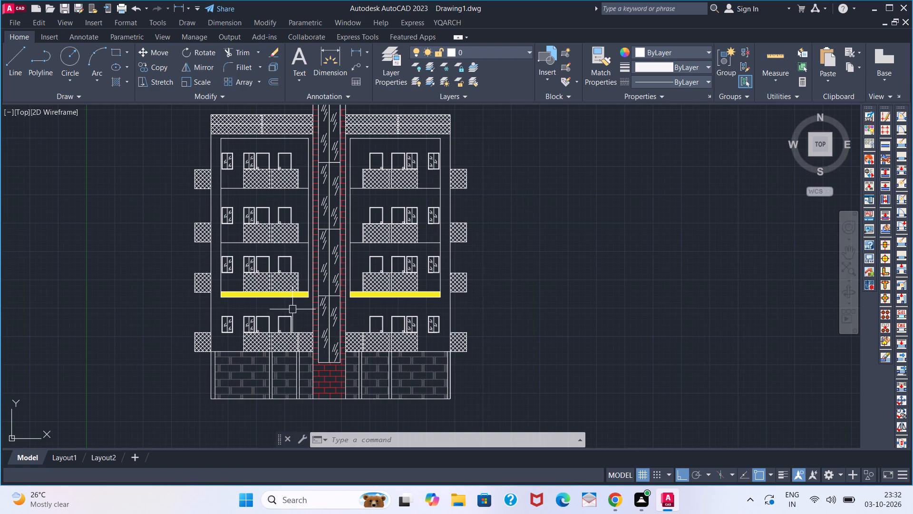
{"action": "scroll", "coordinate": [292, 314], "scroll_direction": "down", "scroll_amount": 1}
{"action": "middle_click_drag", "start_coordinate": [312, 325], "coordinate": [306, 346]}
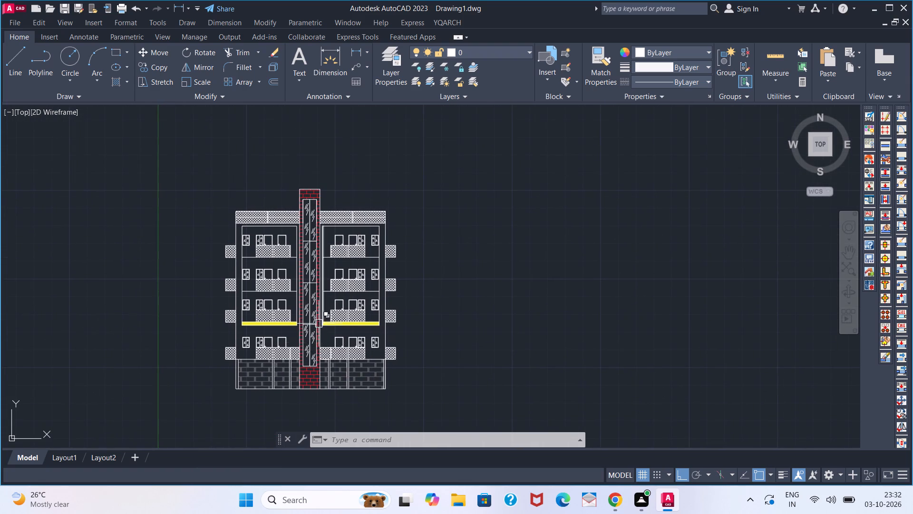
{"action": "scroll", "coordinate": [317, 322], "scroll_direction": "up", "scroll_amount": 1}
{"action": "middle_click_drag", "start_coordinate": [296, 310], "coordinate": [317, 297]}
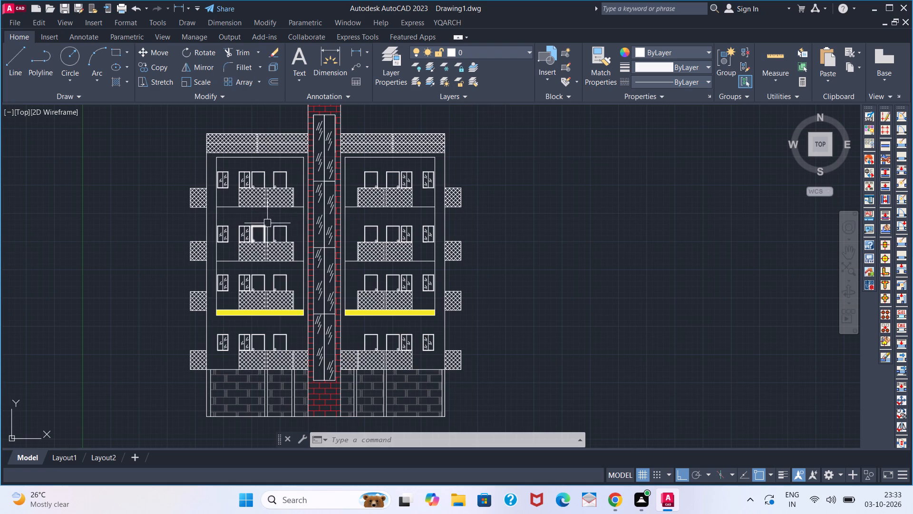
{"action": "scroll", "coordinate": [266, 216], "scroll_direction": "down", "scroll_amount": 1}
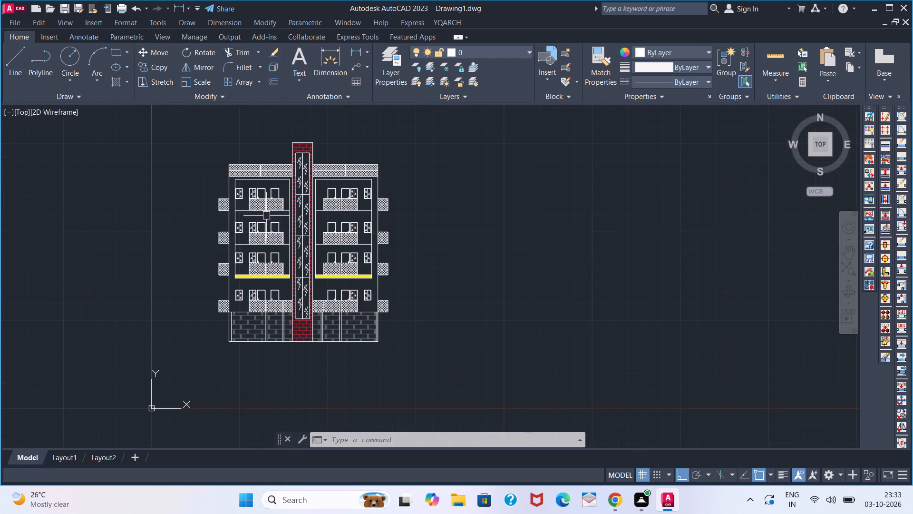
{"action": "middle_click_drag", "start_coordinate": [267, 219], "coordinate": [258, 248]}
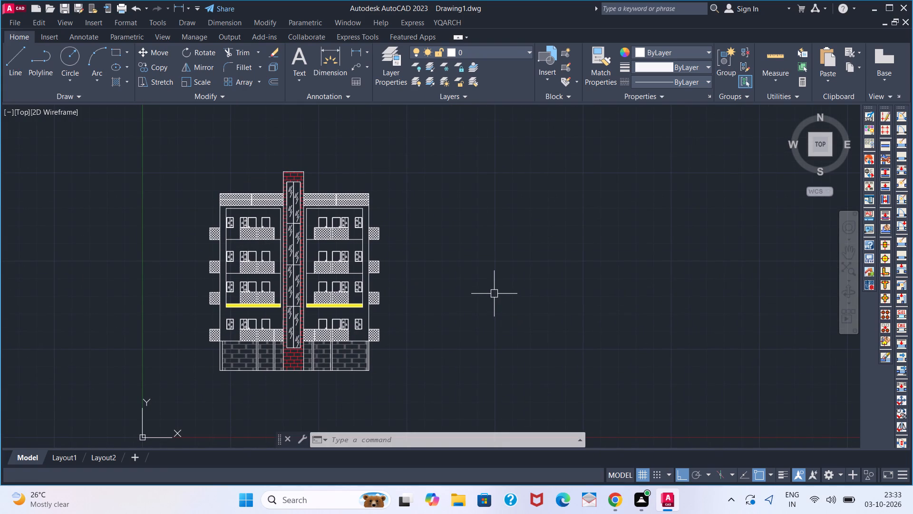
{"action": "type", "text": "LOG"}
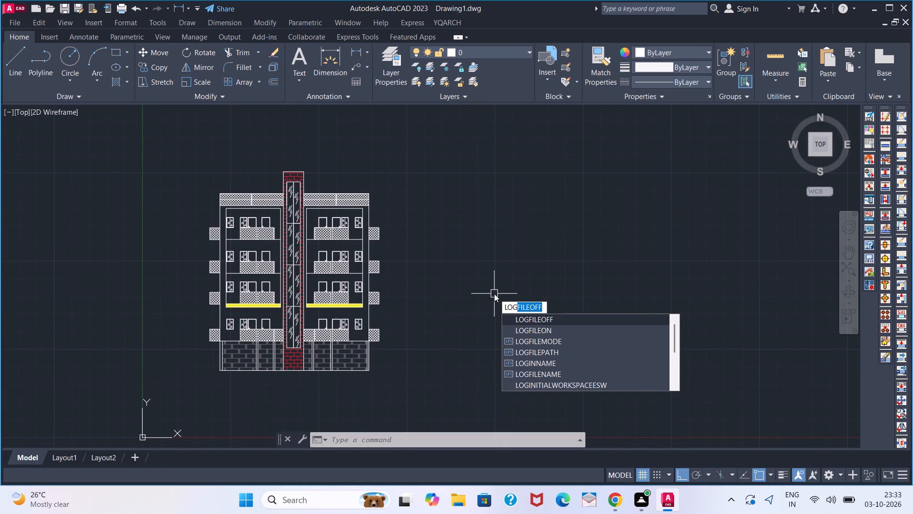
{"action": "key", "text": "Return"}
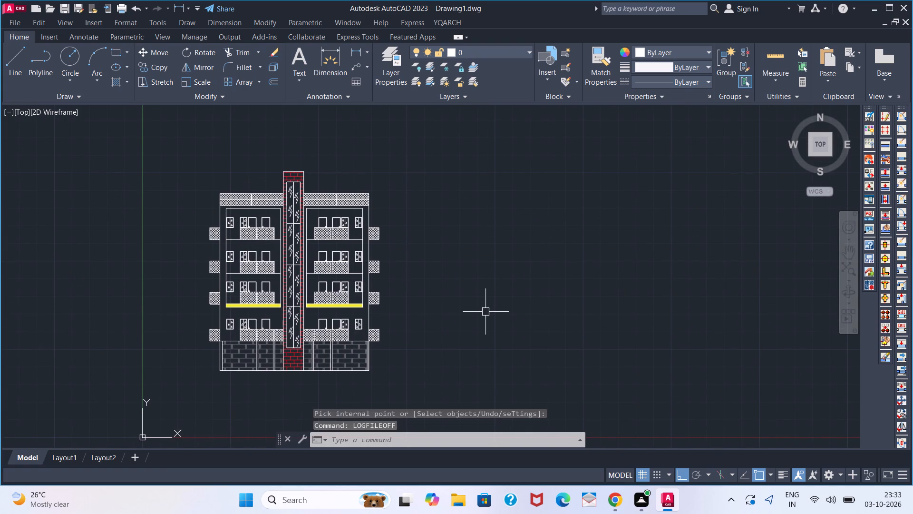
Try to save the drawing to the Desktop as FRONT ELEVATION 4 STOREY in AutoCAD 2018 Drawing format, dismissing any interrupting dialogs.
{"action": "key", "text": "ctrl+s"}
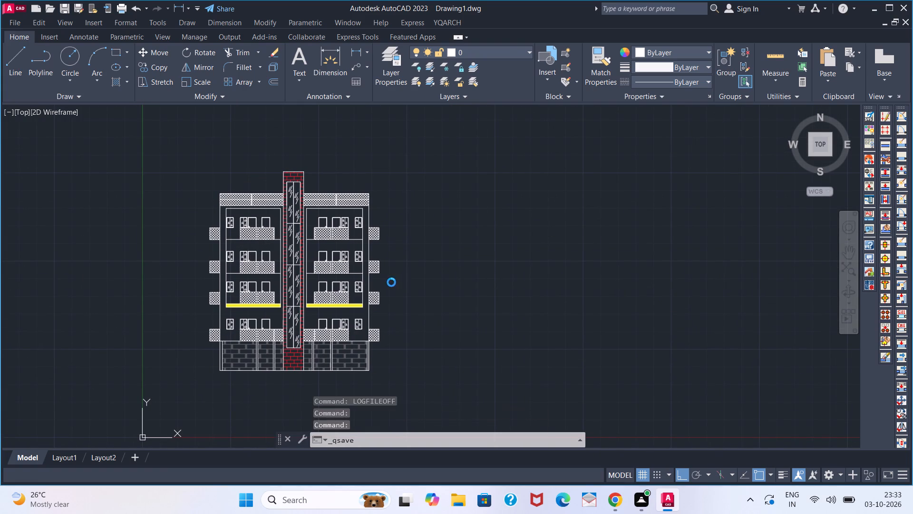
{"action": "left_click", "coordinate": [292, 221]}
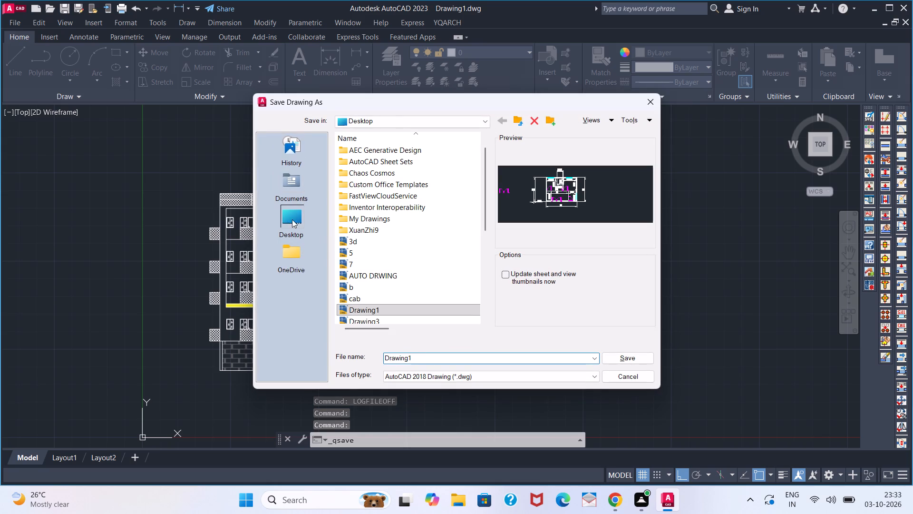
{"action": "left_click_drag", "start_coordinate": [420, 362], "coordinate": [345, 361]}
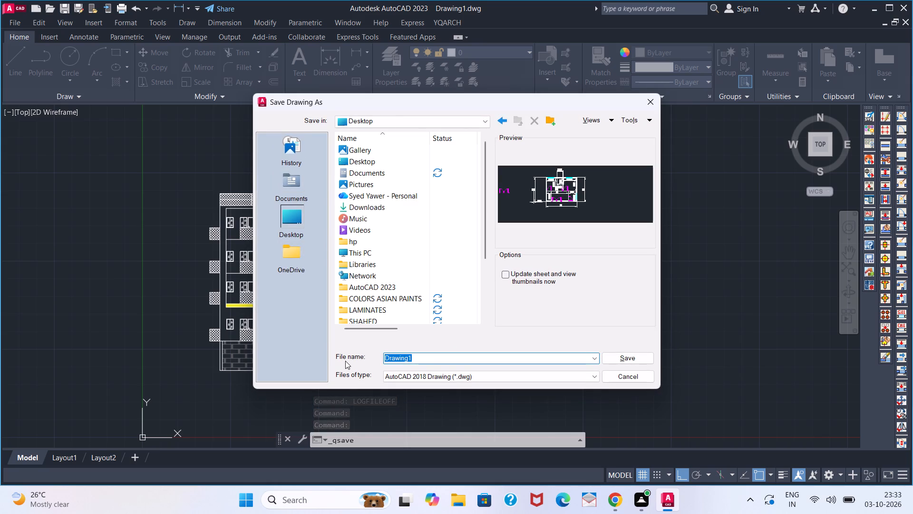
{"action": "type", "text": "FO"}
{"action": "key", "text": "BackSpace"}
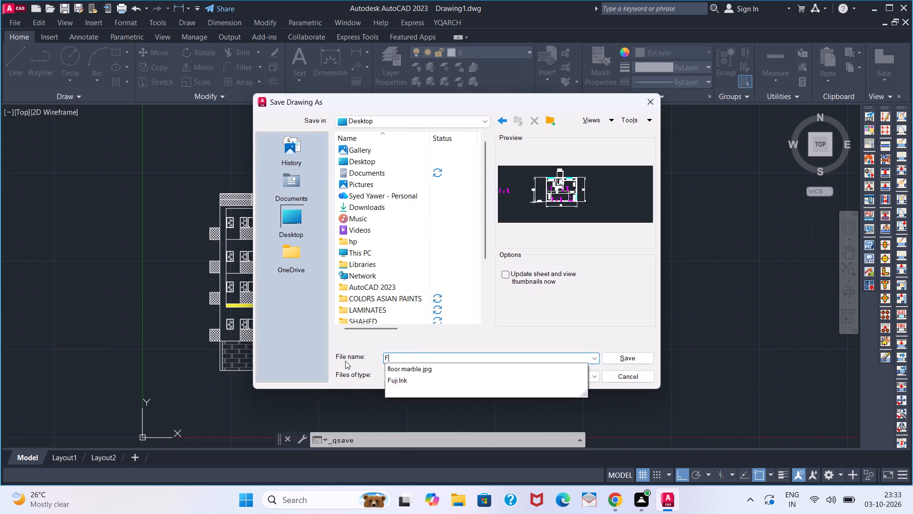
{"action": "type", "text": "RONT ELE"}
{"action": "type", "text": "VAY"}
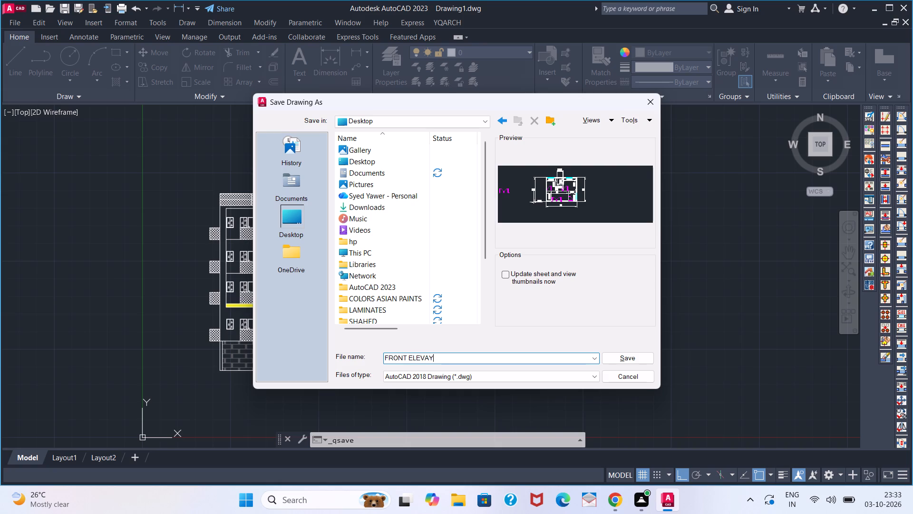
{"action": "key", "text": "BackSpace"}
{"action": "type", "text": "TION"}
{"action": "key", "text": "space"}
{"action": "type", "text": "4 STOREY"}
{"action": "key", "text": "Return"}
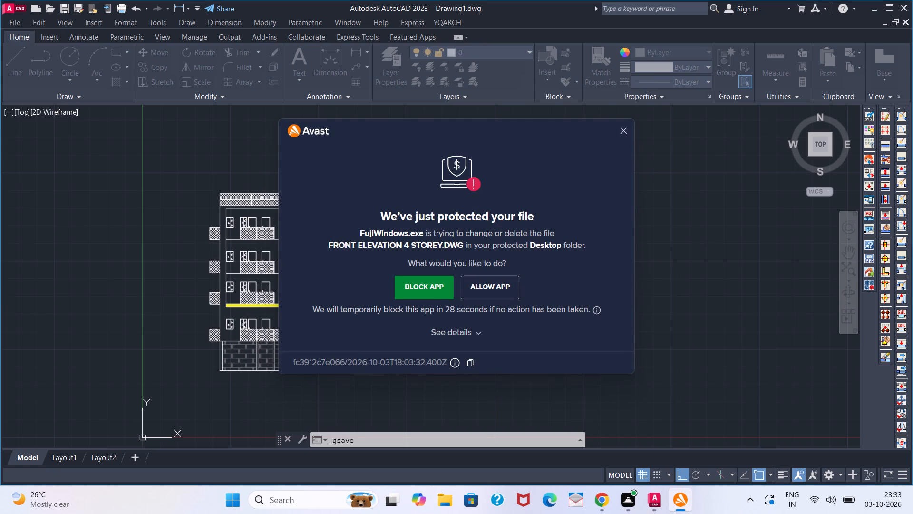
{"action": "left_click", "coordinate": [623, 135]}
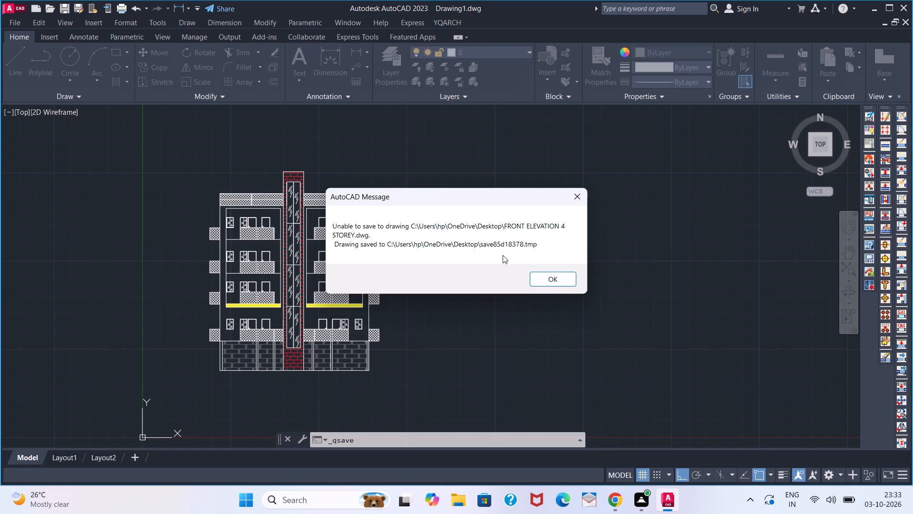
{"action": "left_click", "coordinate": [547, 274]}
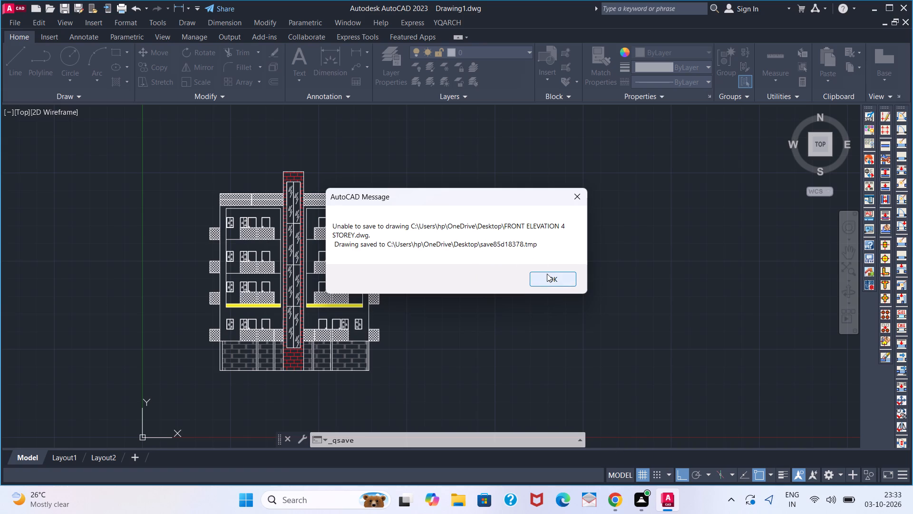
Examine the whole front elevation, including both balconied wings, the red brick shaft, the yellow bands and the stone-hatched ground floor.
{"action": "scroll", "coordinate": [502, 306], "scroll_direction": "down", "scroll_amount": 2}
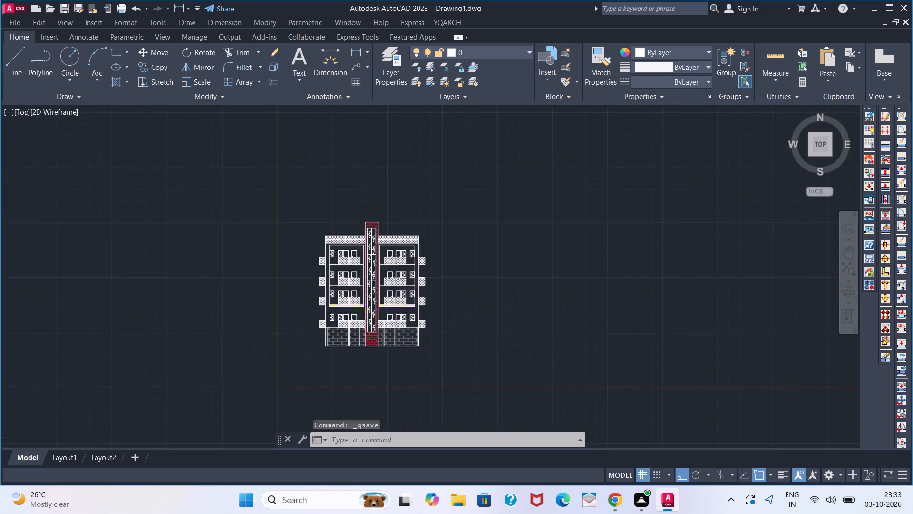
{"action": "scroll", "coordinate": [442, 320], "scroll_direction": "up", "scroll_amount": 3}
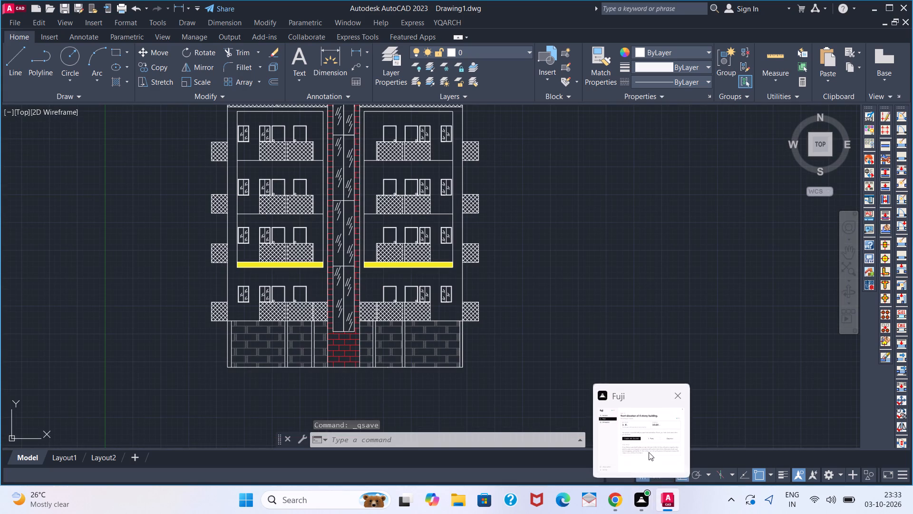
{"action": "scroll", "coordinate": [308, 326], "scroll_direction": "down", "scroll_amount": 1}
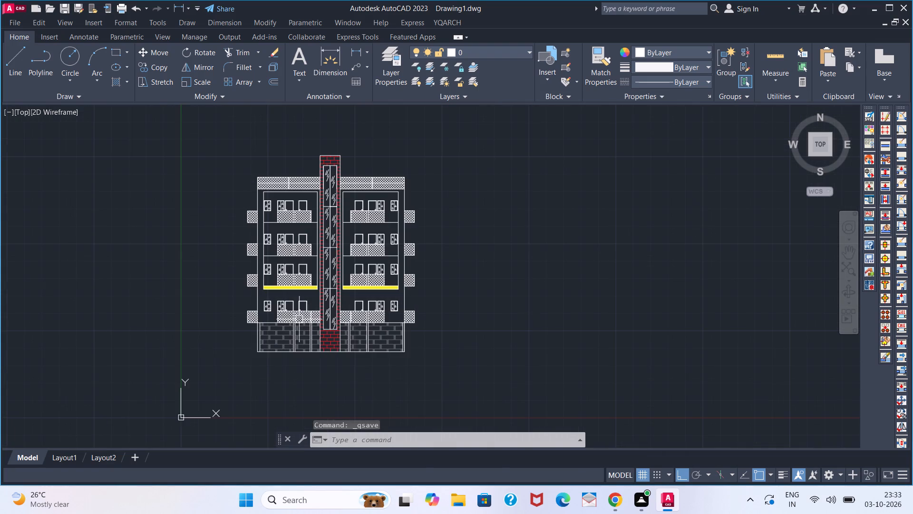
{"action": "middle_click_drag", "start_coordinate": [297, 319], "coordinate": [359, 345]}
{"action": "scroll", "coordinate": [359, 333], "scroll_direction": "up", "scroll_amount": 1}
{"action": "scroll", "coordinate": [359, 333], "scroll_direction": "down", "scroll_amount": 1}
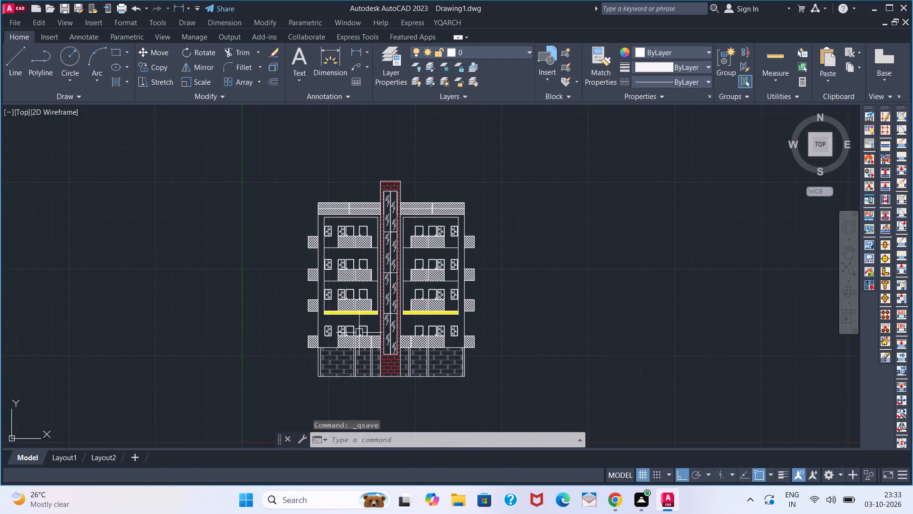
{"action": "scroll", "coordinate": [359, 333], "scroll_direction": "up", "scroll_amount": 1}
{"action": "scroll", "coordinate": [359, 333], "scroll_direction": "down", "scroll_amount": 1}
{"action": "middle_click_drag", "start_coordinate": [358, 332], "coordinate": [301, 330]}
{"action": "middle_click", "coordinate": [298, 330]}
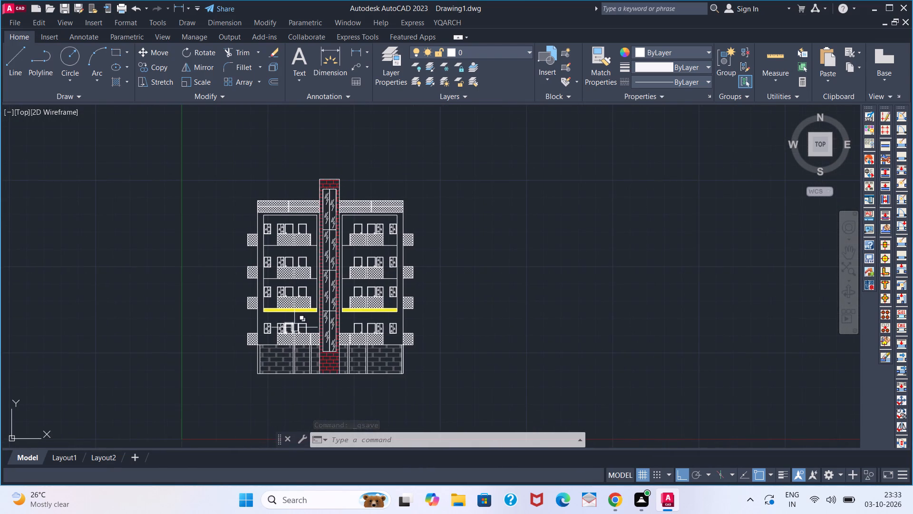
{"action": "scroll", "coordinate": [294, 327], "scroll_direction": "up", "scroll_amount": 1}
{"action": "scroll", "coordinate": [294, 327], "scroll_direction": "down", "scroll_amount": 1}
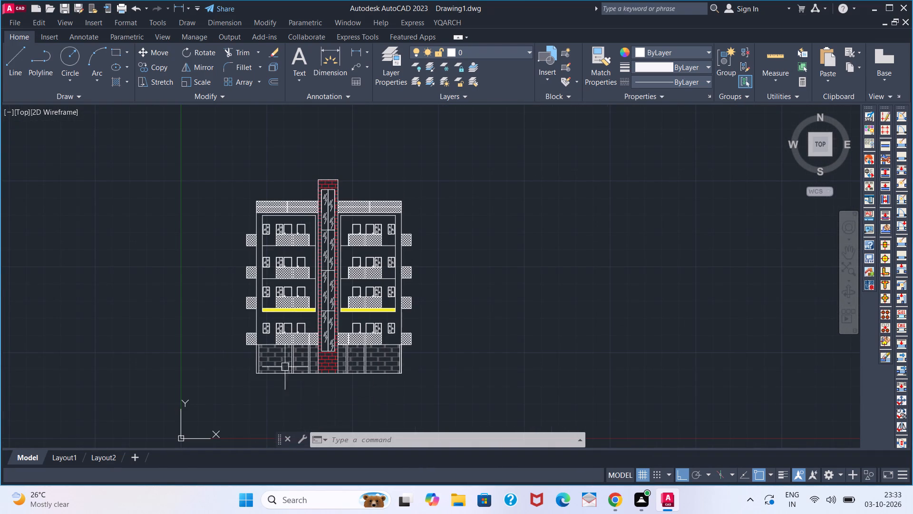